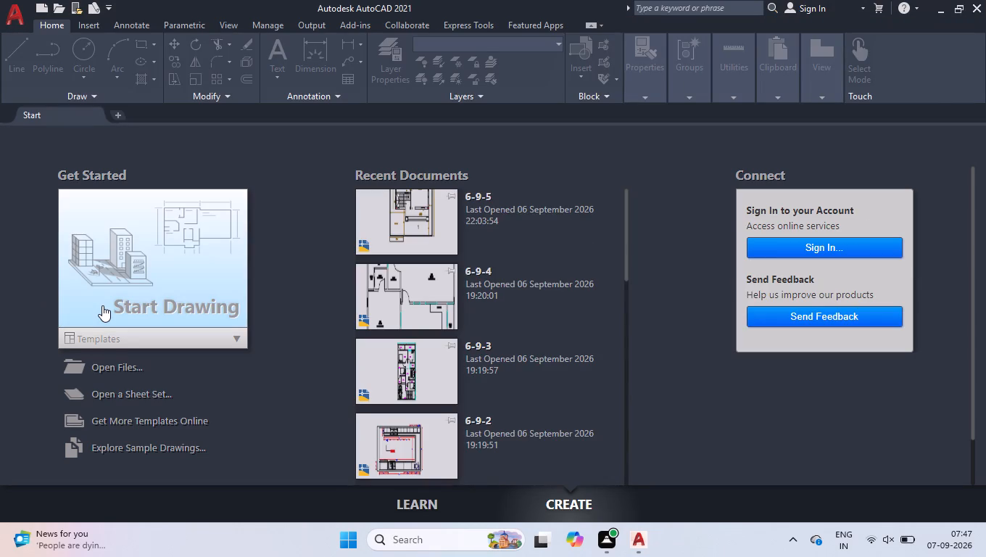
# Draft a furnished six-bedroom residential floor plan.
# Start a new blank drawing.
pyautogui.click(102, 305)
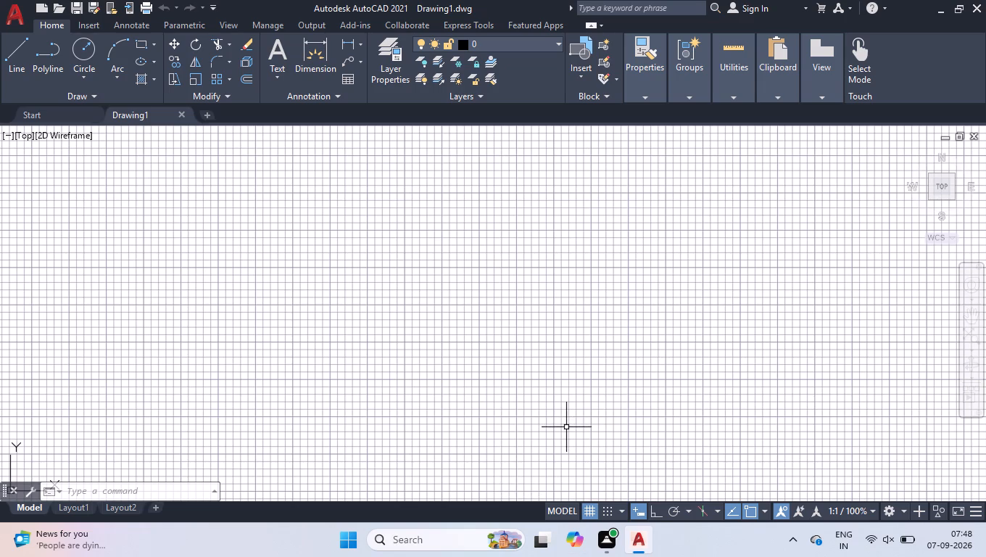
# Turn off the grid display and turn on Ortho mode for the drawing.
pyautogui.moveTo(593, 524); pyautogui.dragTo(586, 513)
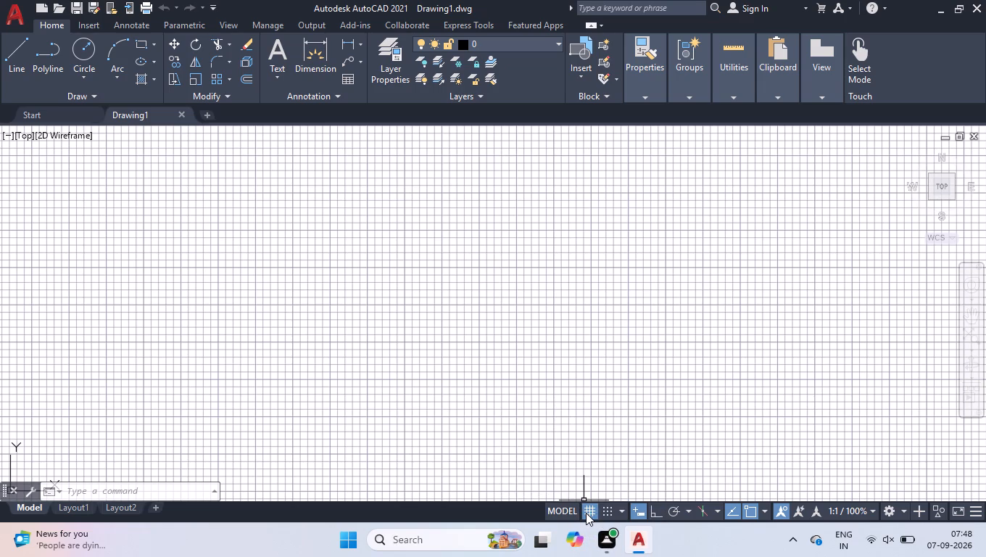
pyautogui.click(590, 515)
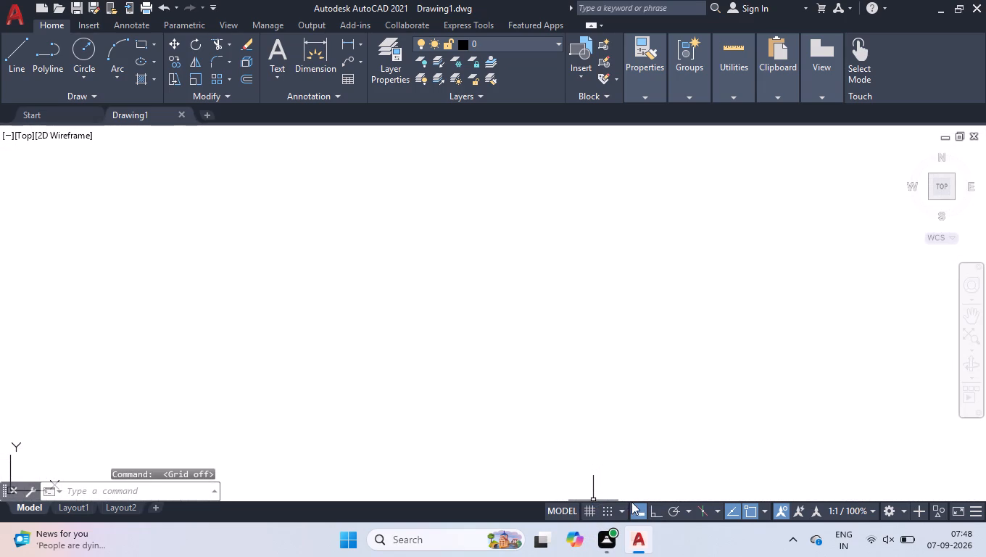
pyautogui.moveTo(718, 544); pyautogui.dragTo(654, 518)
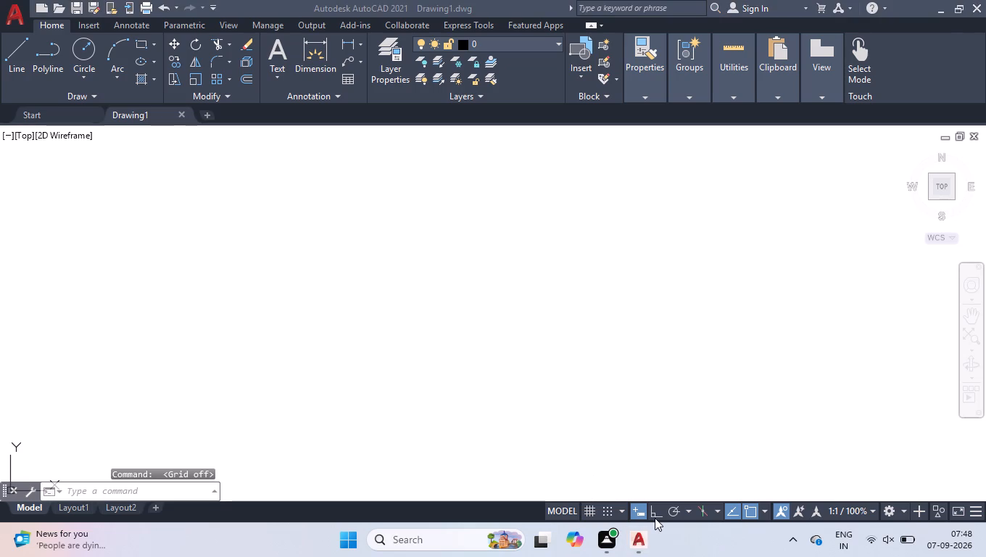
pyautogui.click(655, 518)
pyautogui.click(657, 510)
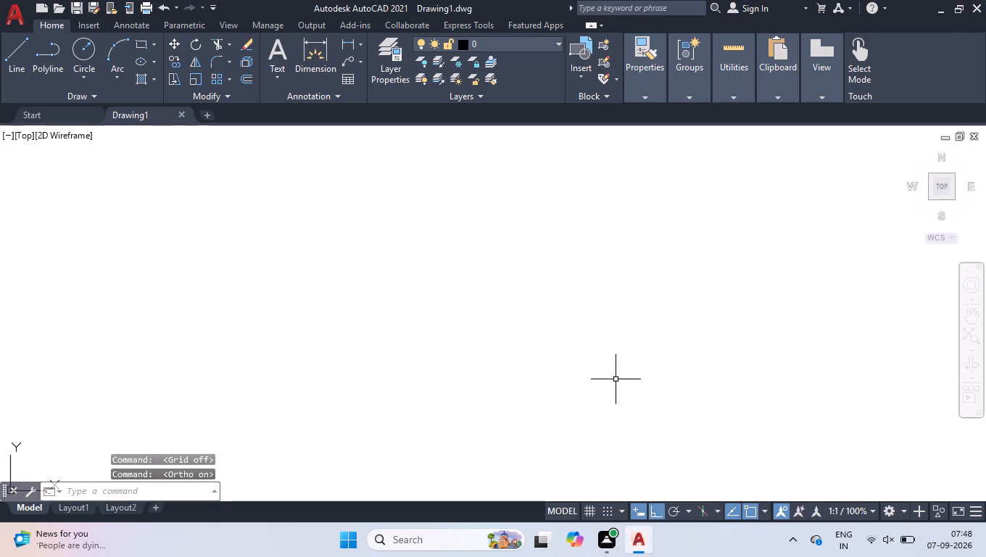
# Configure the drawing units to Engineering length with 0'-0.0" precision and an insertion scale in inches.
pyautogui.write('un')
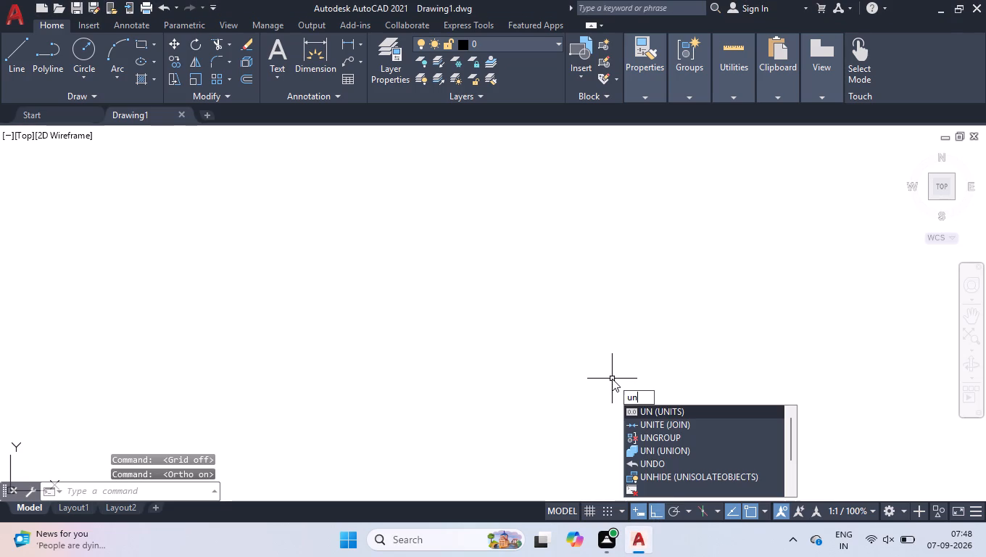
pyautogui.press('Return')
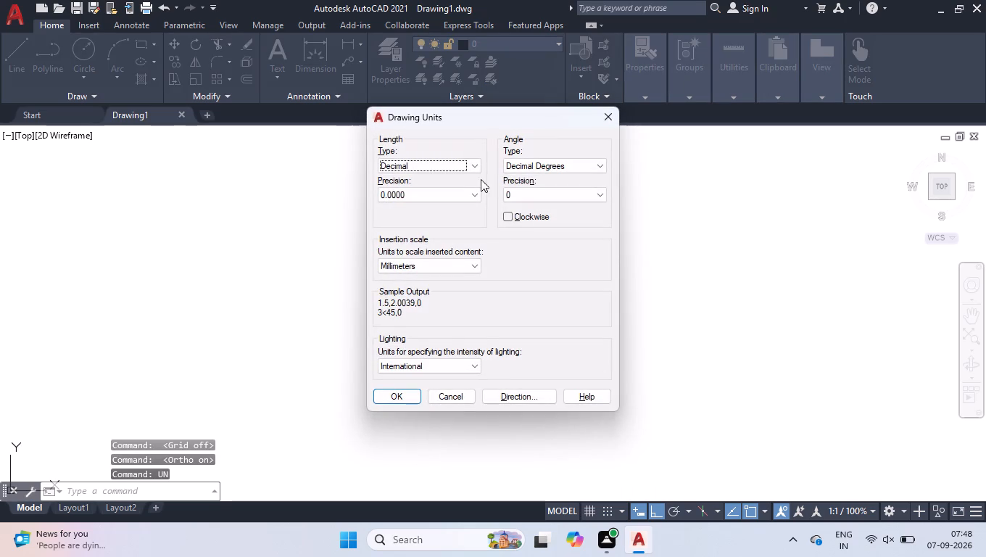
pyautogui.click(471, 165)
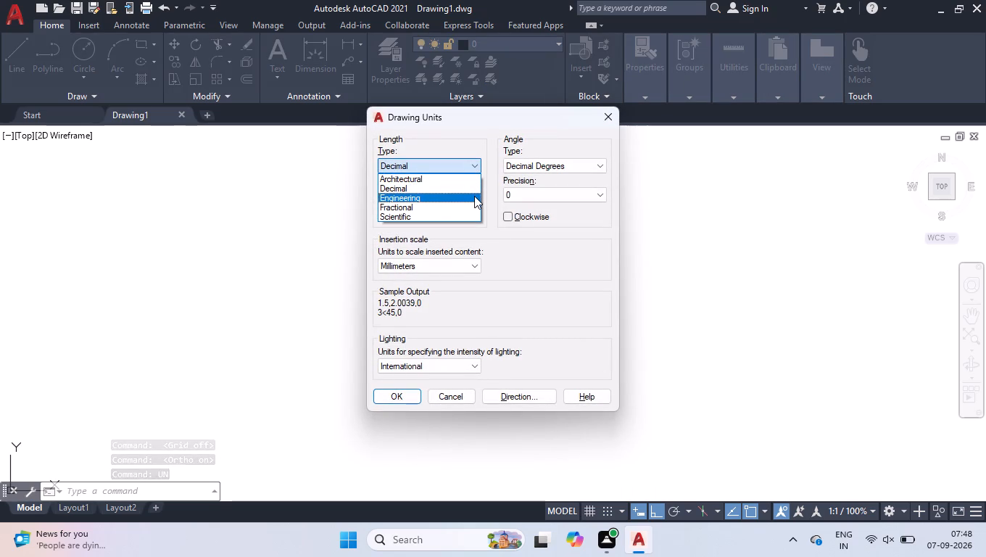
pyautogui.click(474, 196)
pyautogui.click(470, 198)
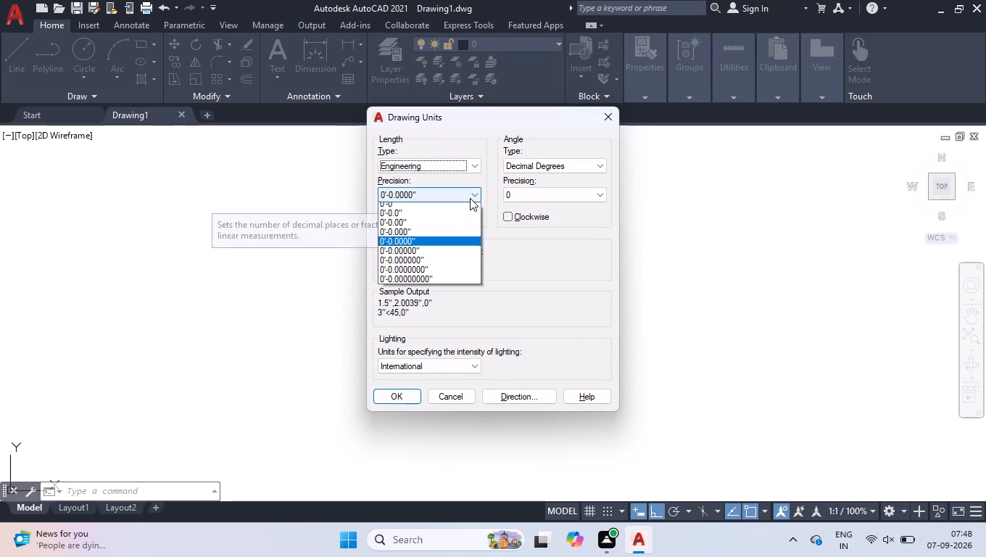
pyautogui.click(425, 215)
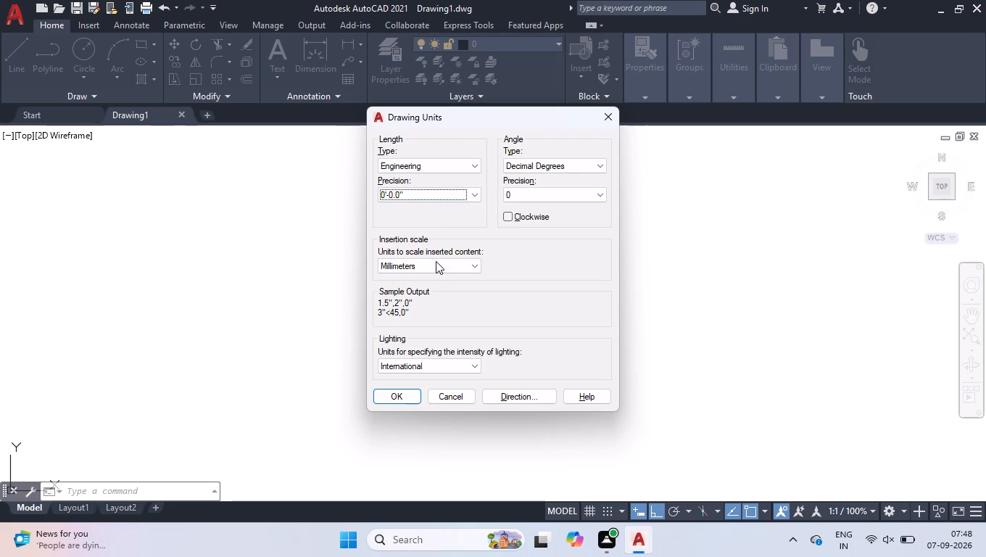
pyautogui.click(436, 267)
pyautogui.click(439, 292)
pyautogui.click(407, 355)
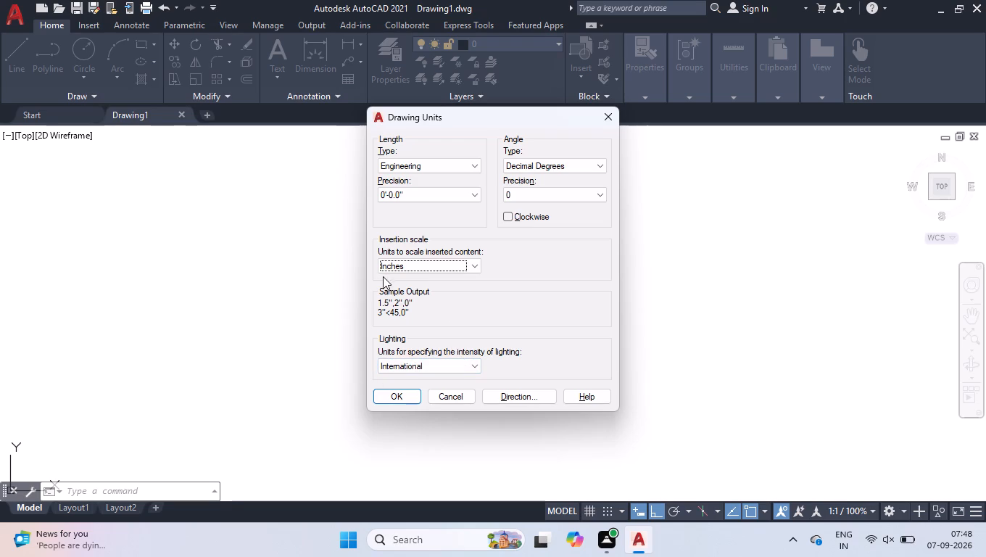
pyautogui.click(400, 395)
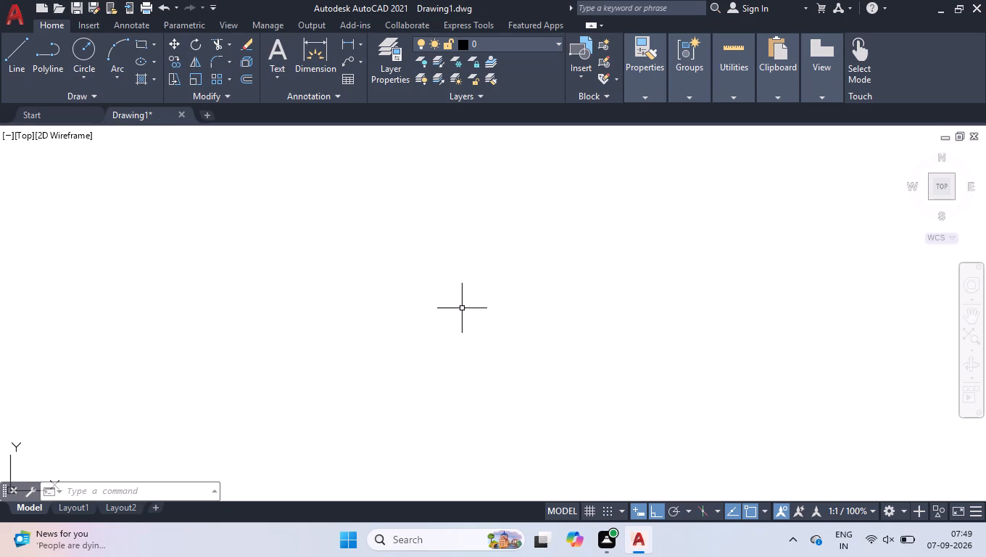
# Modify the ISO-25 dimension style with red dimension lines, green extension lines and fixed length extension lines enabled.
pyautogui.press('d')
pyautogui.press('Return')
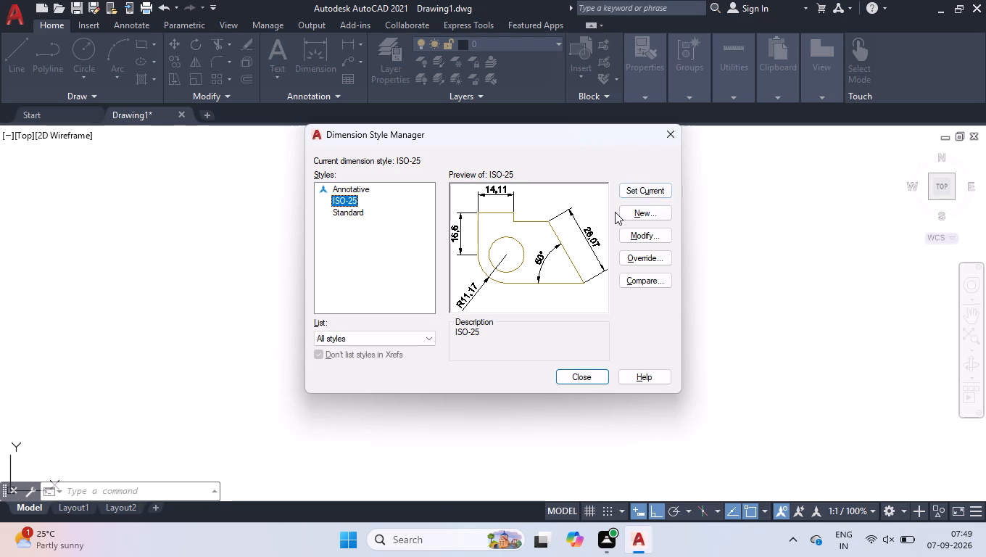
pyautogui.click(637, 234)
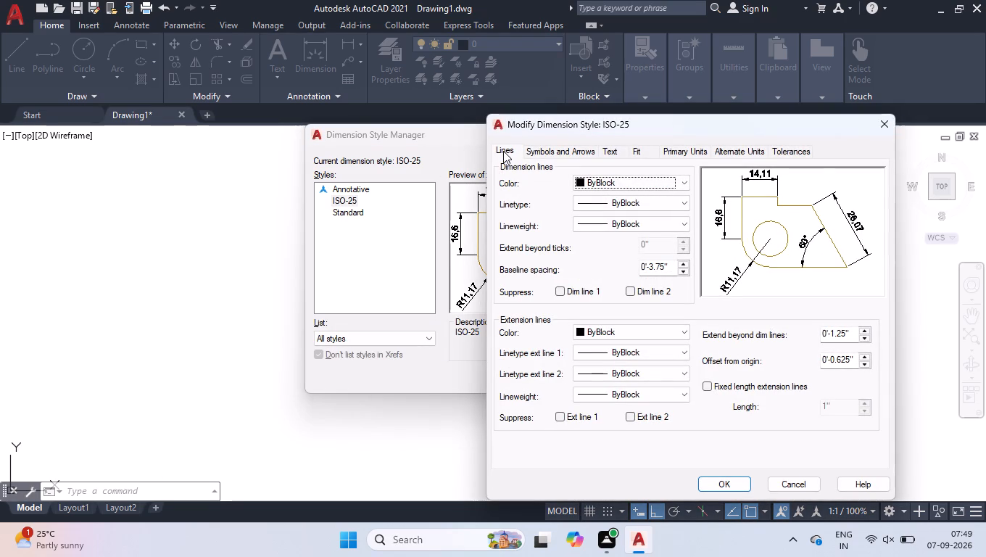
pyautogui.click(503, 151)
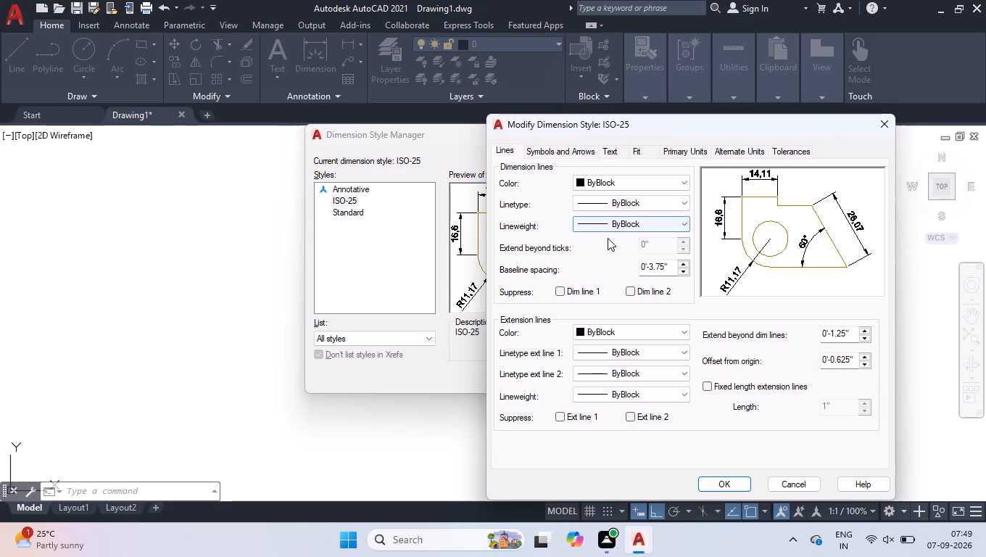
pyautogui.click(582, 181)
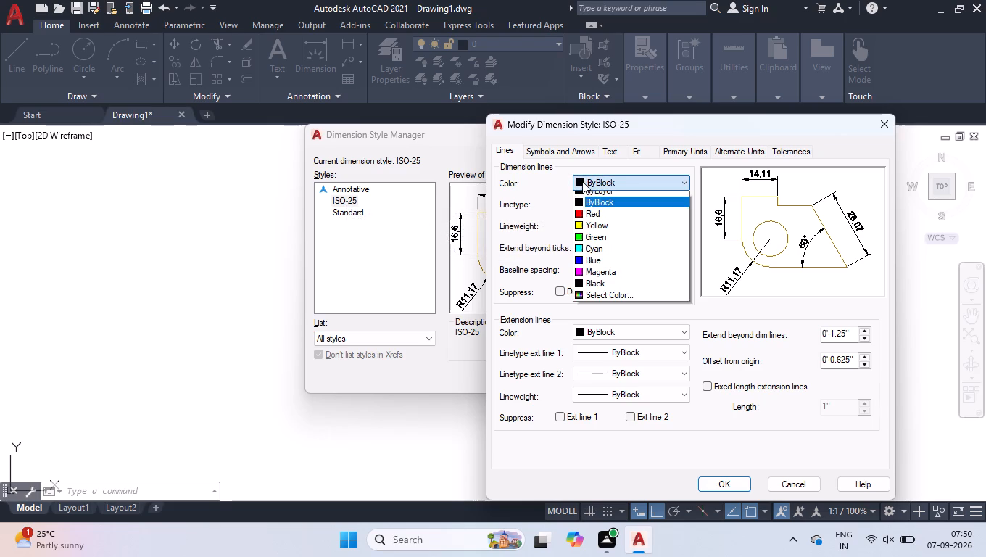
pyautogui.click(589, 220)
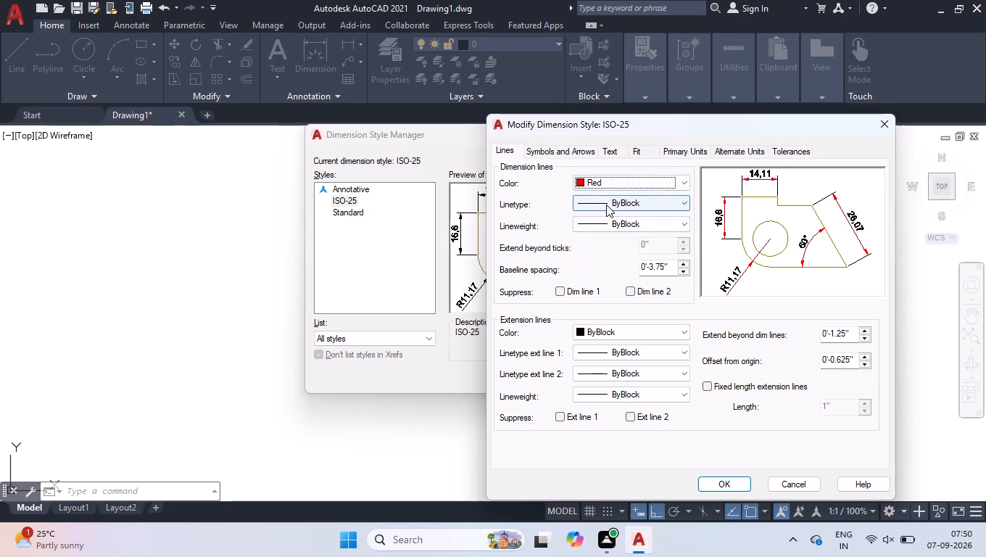
pyautogui.click(635, 327)
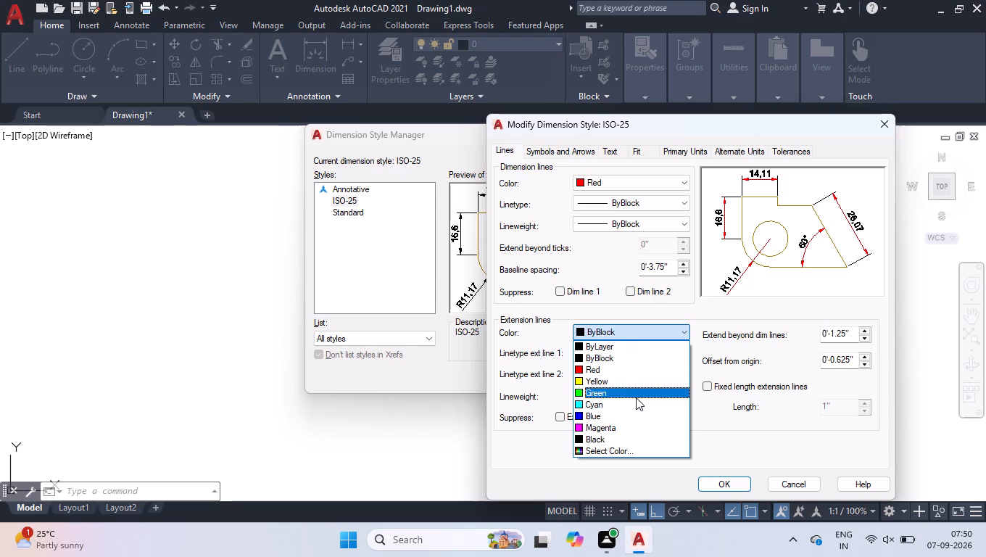
pyautogui.tripleClick(636, 397)
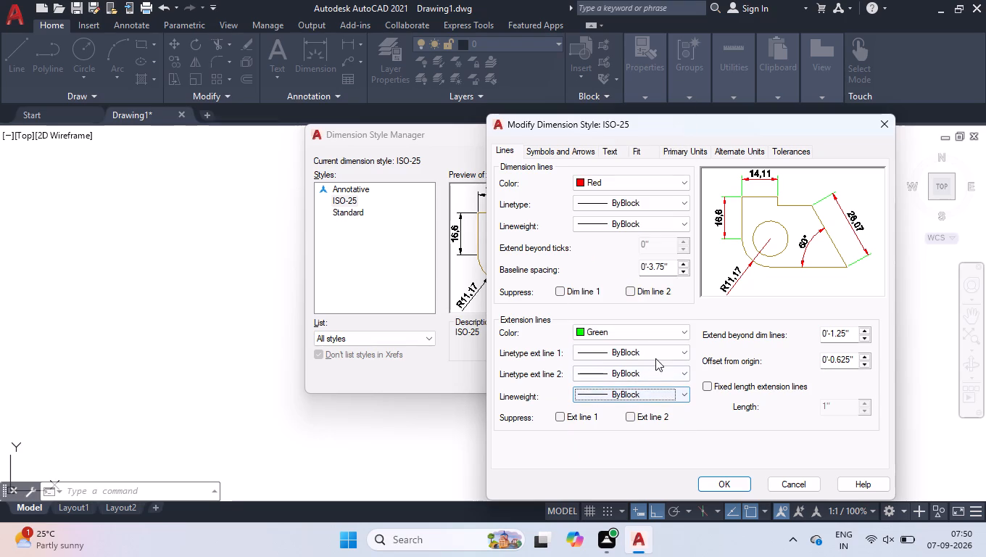
pyautogui.click(734, 388)
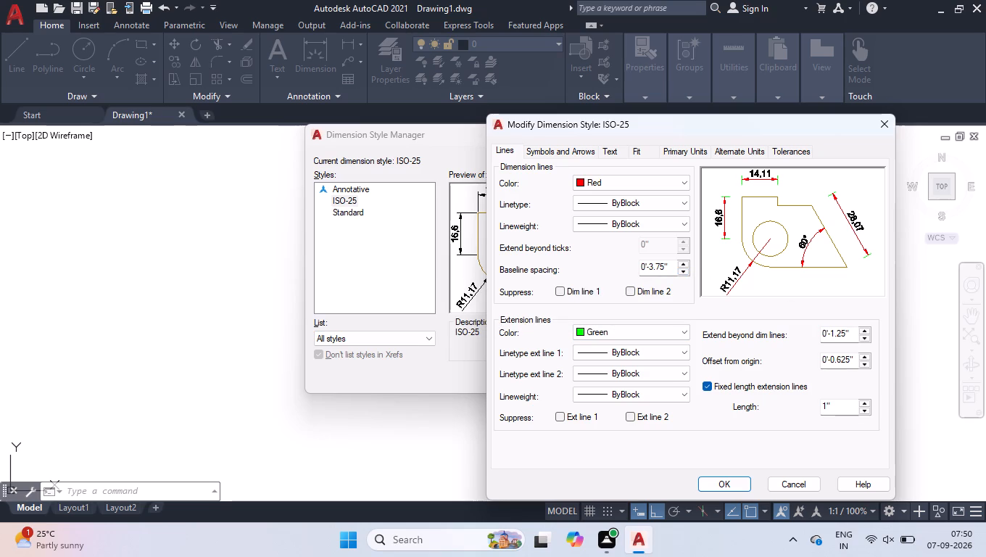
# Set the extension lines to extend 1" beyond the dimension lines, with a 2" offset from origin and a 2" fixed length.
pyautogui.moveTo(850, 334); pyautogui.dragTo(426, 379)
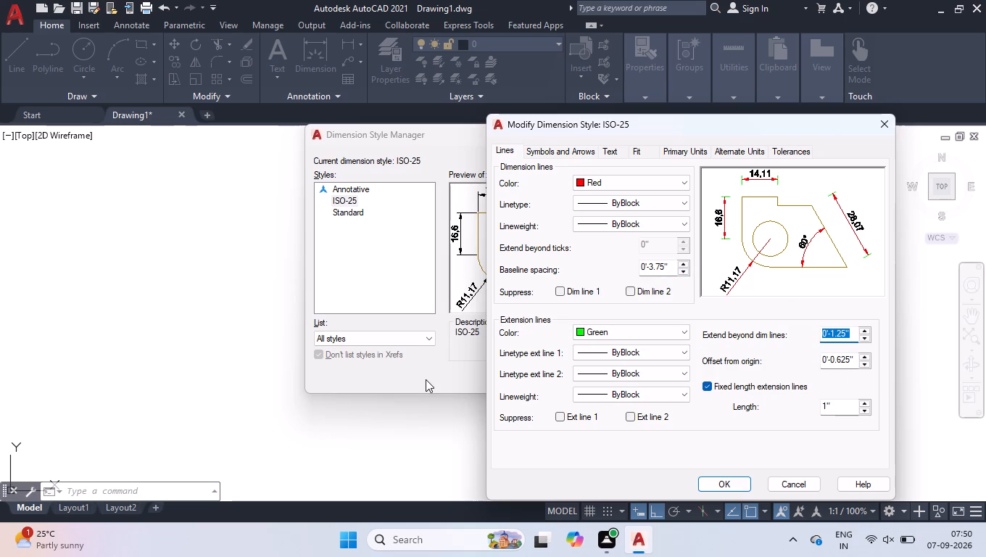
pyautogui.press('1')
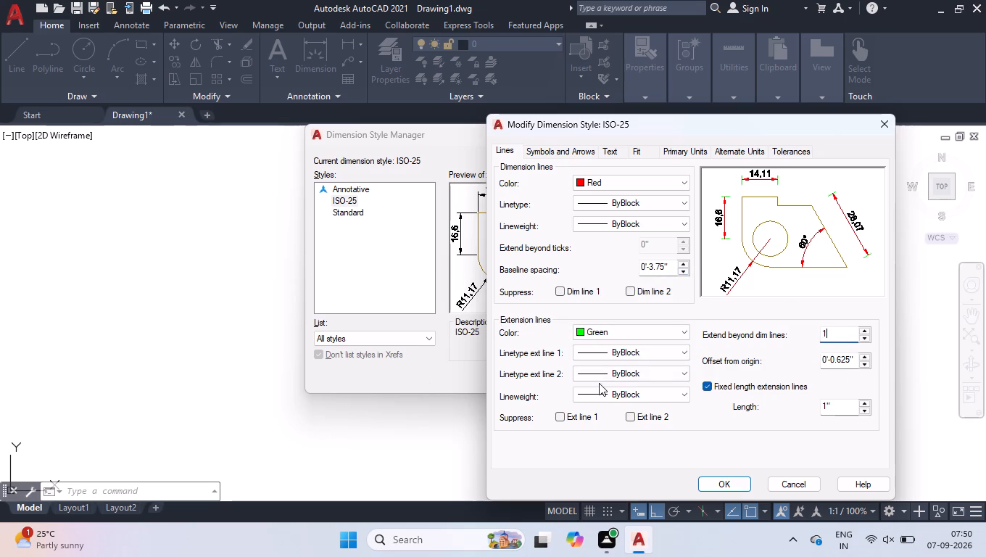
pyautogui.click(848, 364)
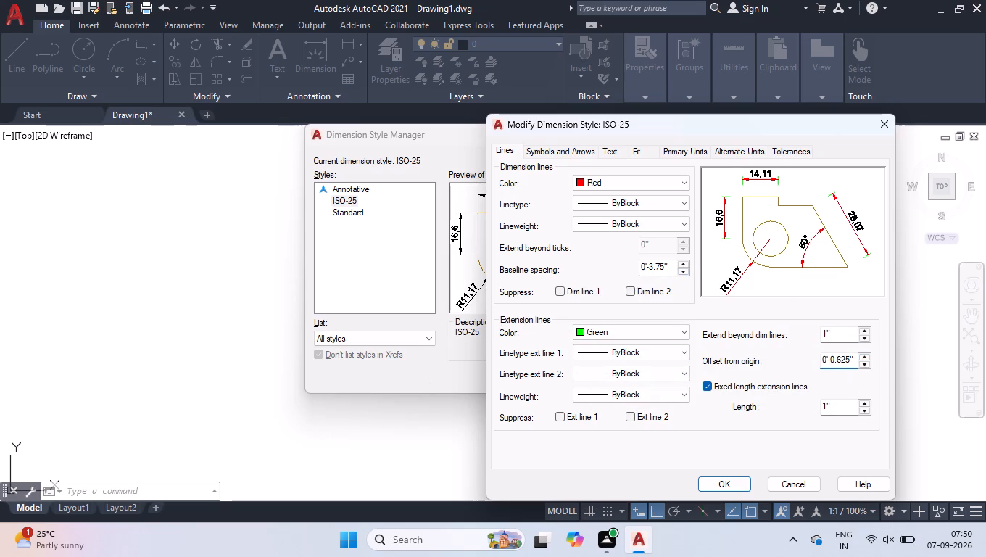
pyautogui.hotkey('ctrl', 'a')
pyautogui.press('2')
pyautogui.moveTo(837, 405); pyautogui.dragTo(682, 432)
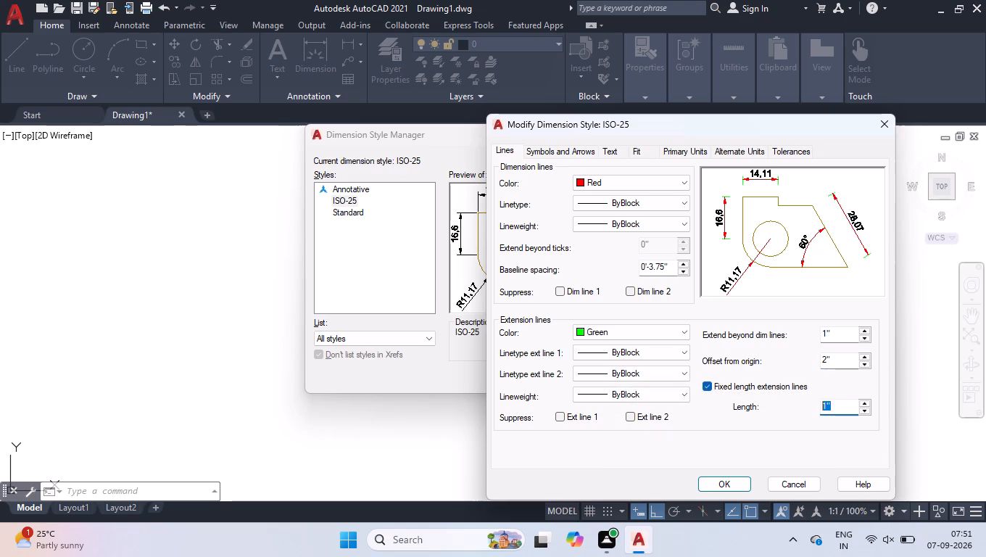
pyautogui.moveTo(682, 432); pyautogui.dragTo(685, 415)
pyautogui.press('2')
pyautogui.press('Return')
# Set the extension lines' offset from origin to 1", fixed length to 1" and extension beyond the dimension lines to 2".
pyautogui.moveTo(832, 361); pyautogui.dragTo(465, 517)
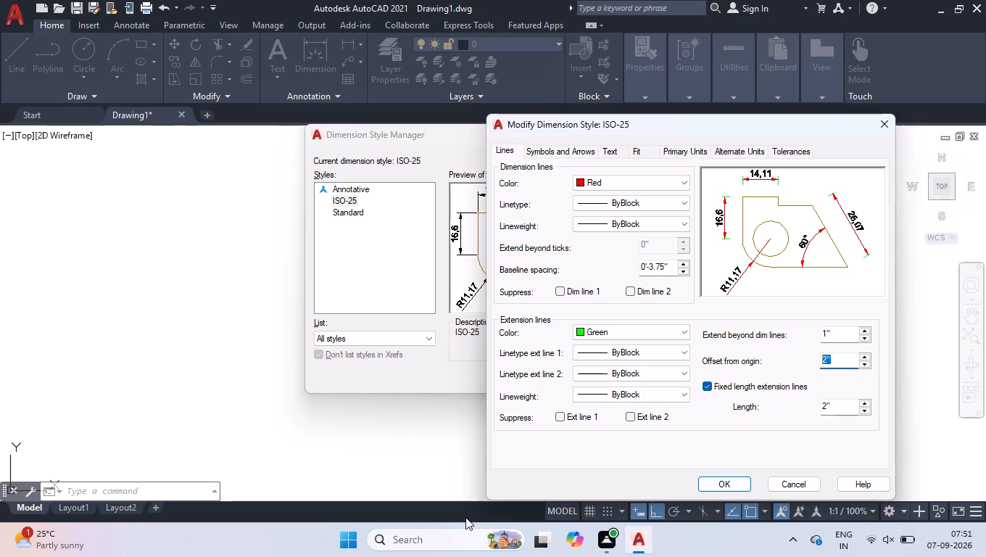
pyautogui.press('1')
pyautogui.press('Return')
pyautogui.moveTo(839, 402); pyautogui.dragTo(668, 400)
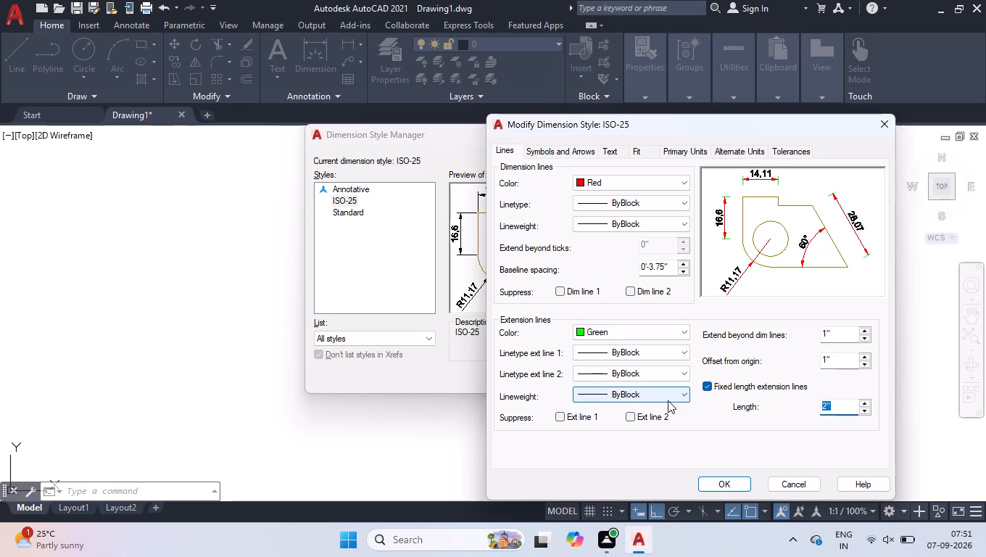
pyautogui.press('1')
pyautogui.press('Return')
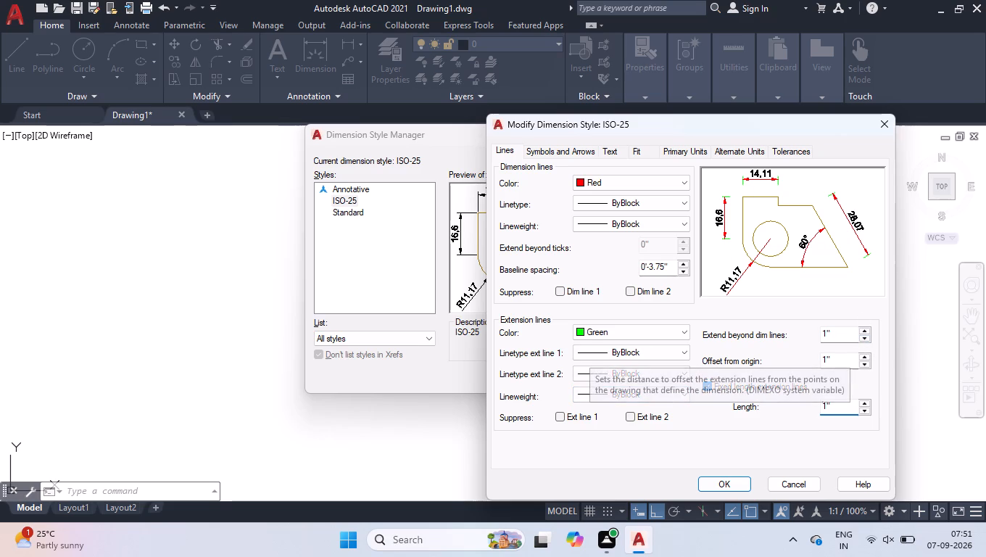
pyautogui.moveTo(844, 331); pyautogui.dragTo(654, 358)
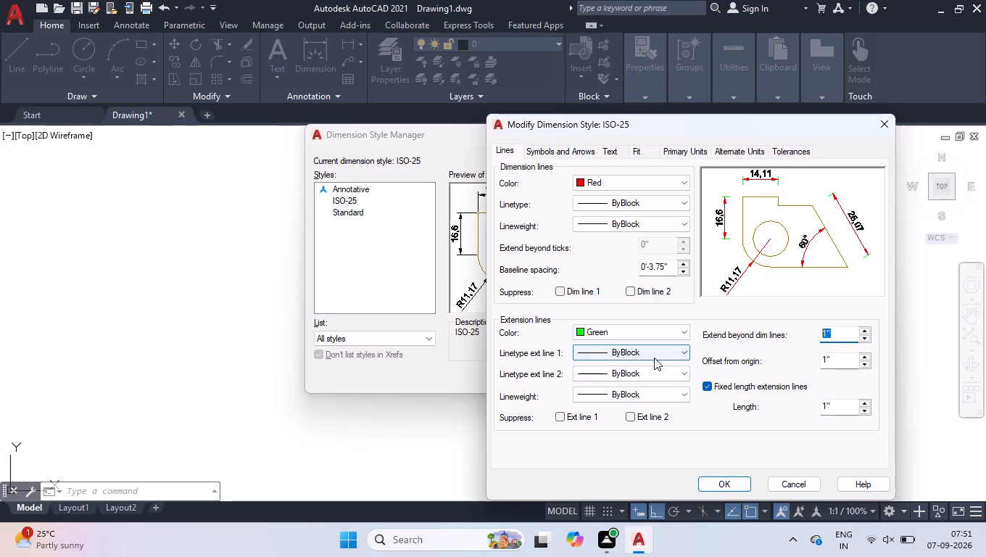
pyautogui.press('2')
pyautogui.press('Return')
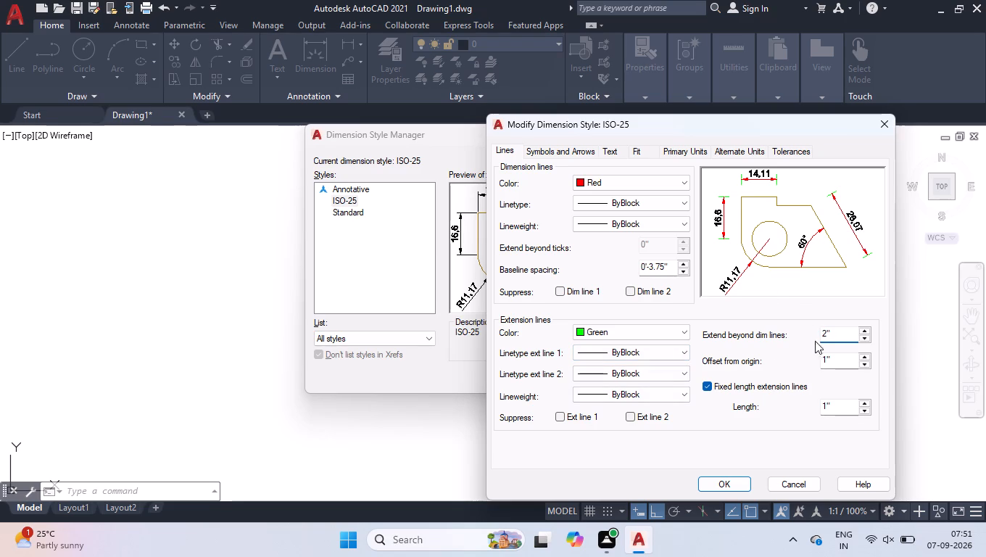
# Set the ISO-25 dimension style's arrow size to 5".
pyautogui.click(543, 146)
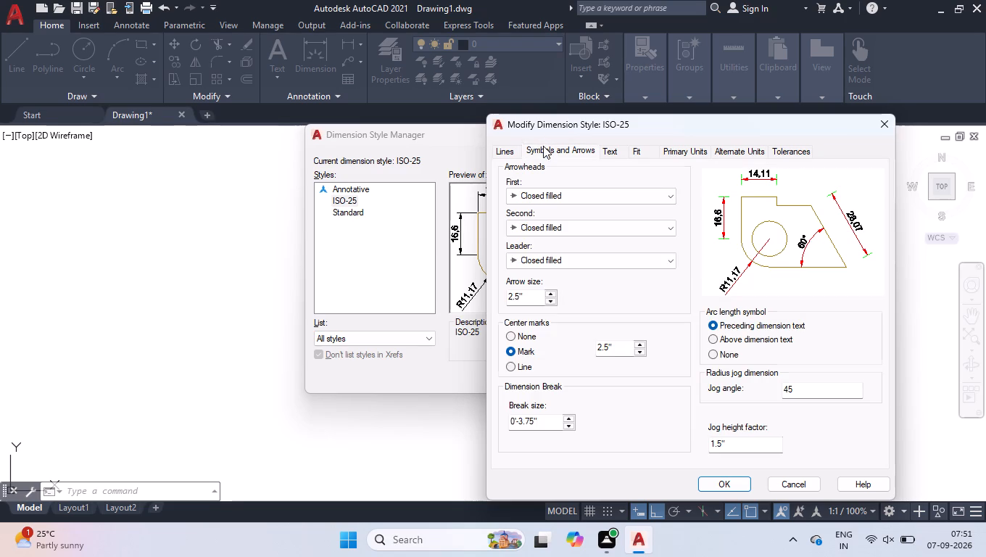
pyautogui.moveTo(535, 293); pyautogui.dragTo(323, 366)
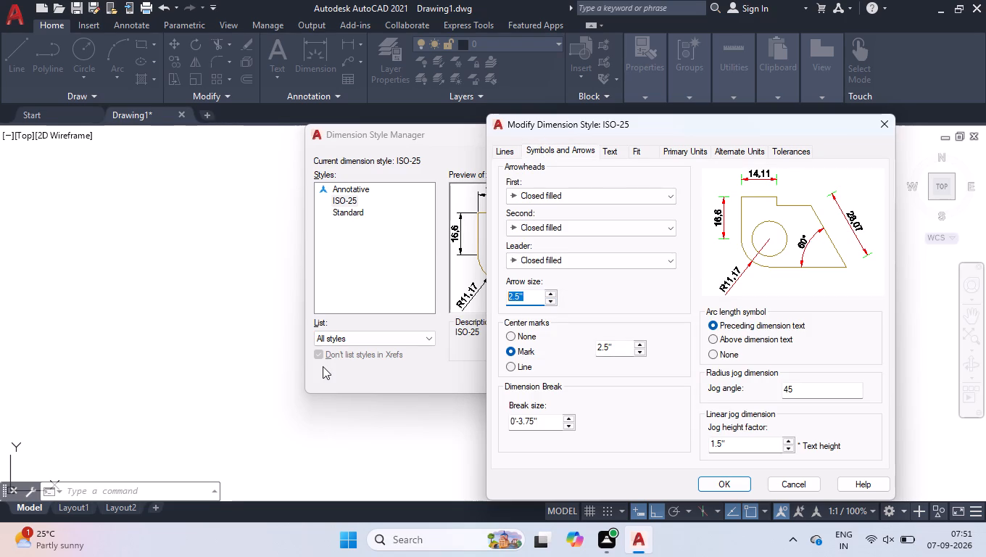
pyautogui.press('5')
pyautogui.press('Return')
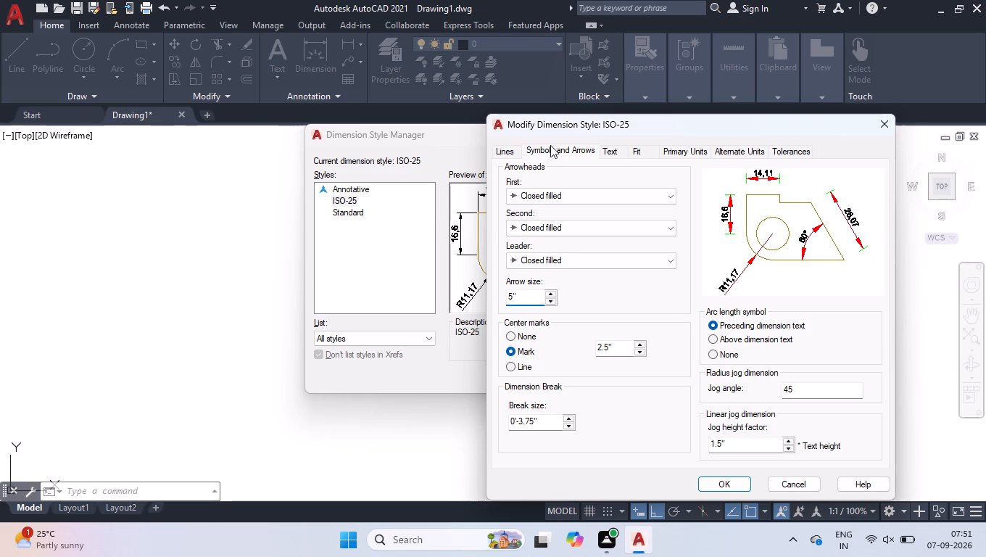
# Format the dimension text as magenta, 6" high, vertically centered on the dimension line and horizontally aligned.
pyautogui.click(621, 155)
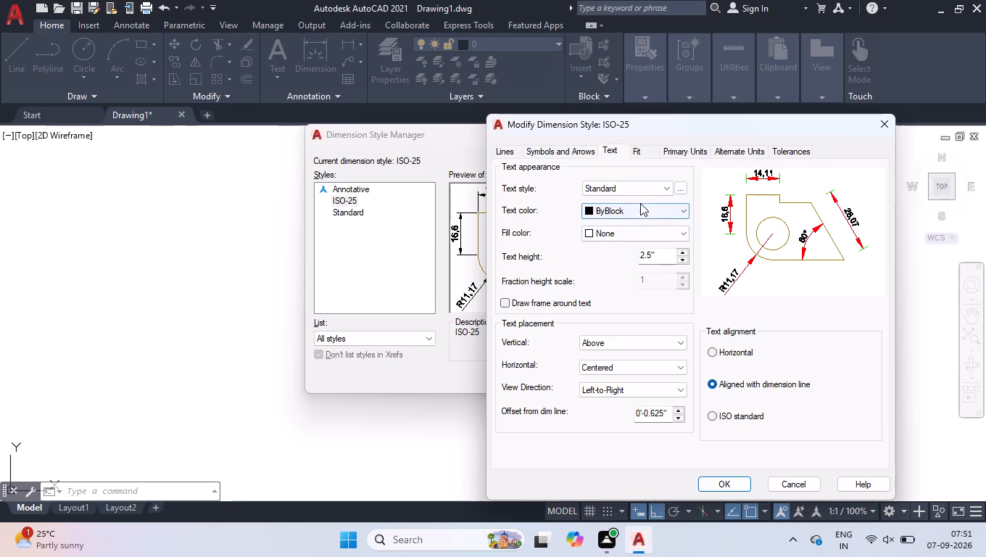
pyautogui.click(640, 205)
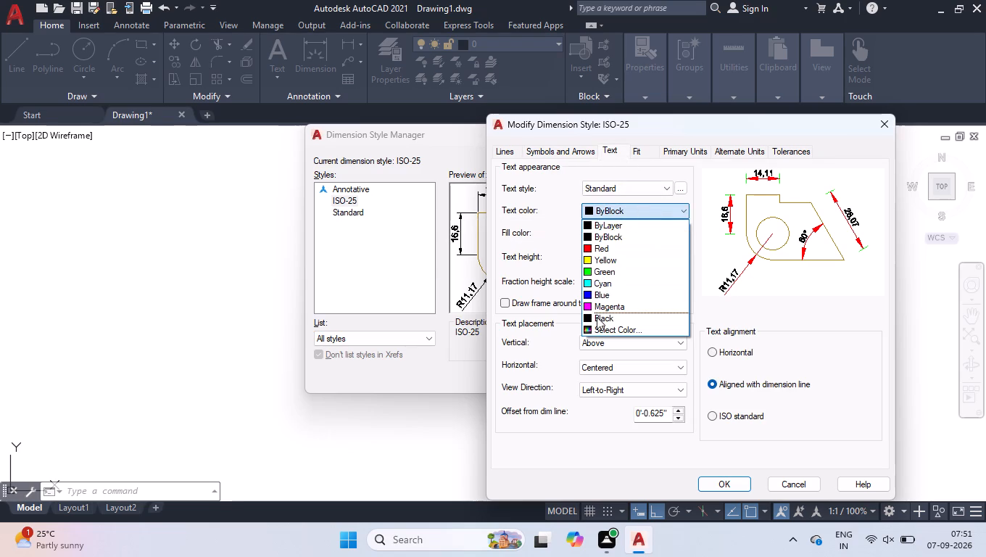
pyautogui.click(594, 304)
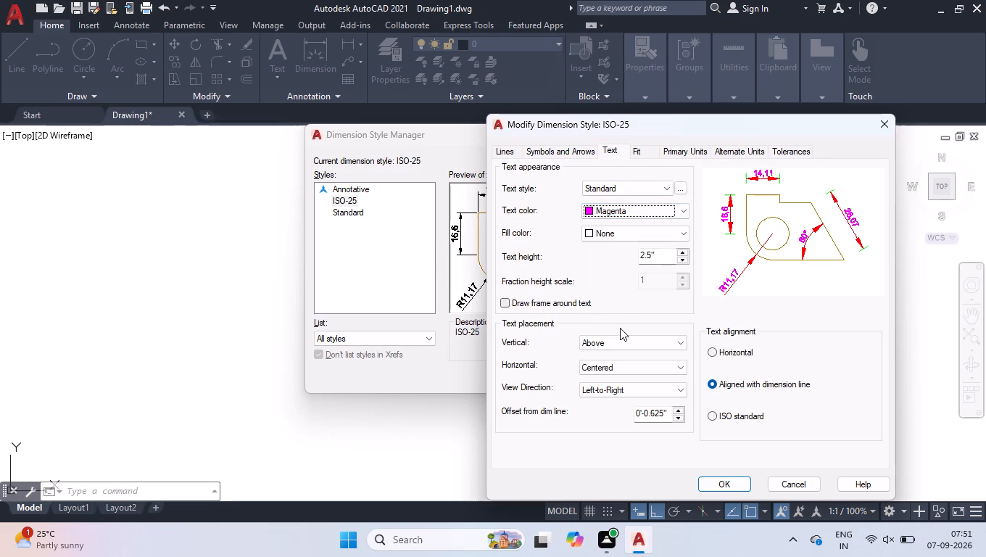
pyautogui.moveTo(661, 256); pyautogui.dragTo(220, 518)
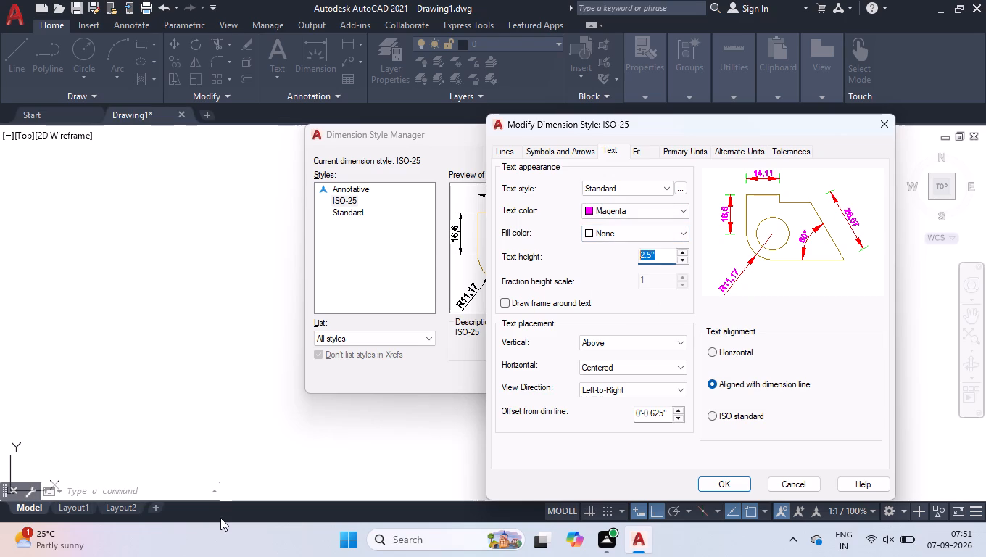
pyautogui.press('6')
pyautogui.press('Return')
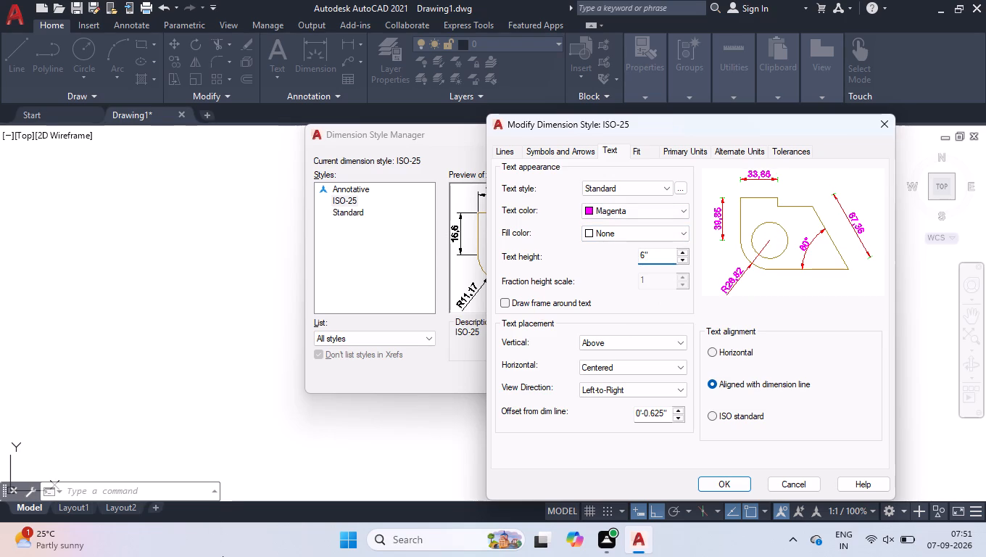
pyautogui.click(589, 344)
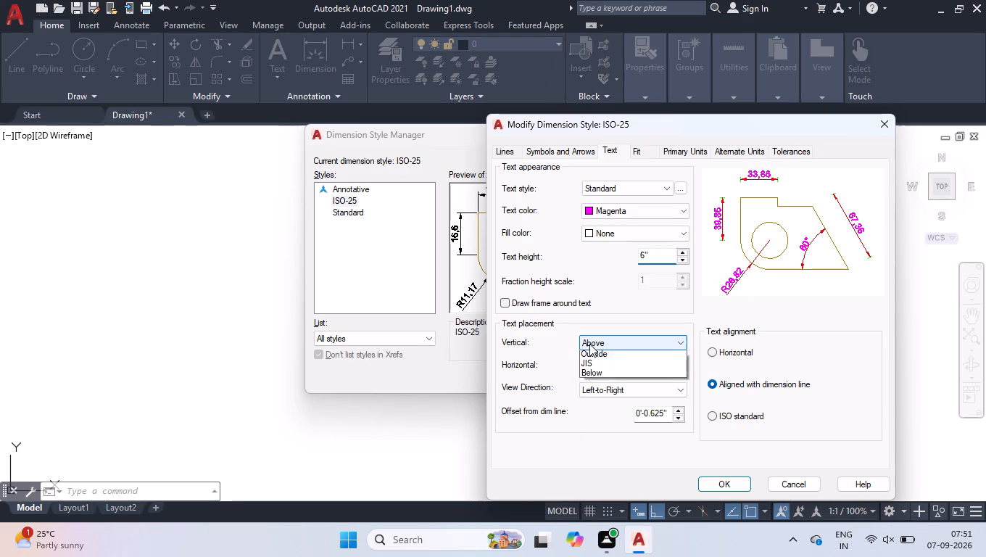
pyautogui.click(594, 357)
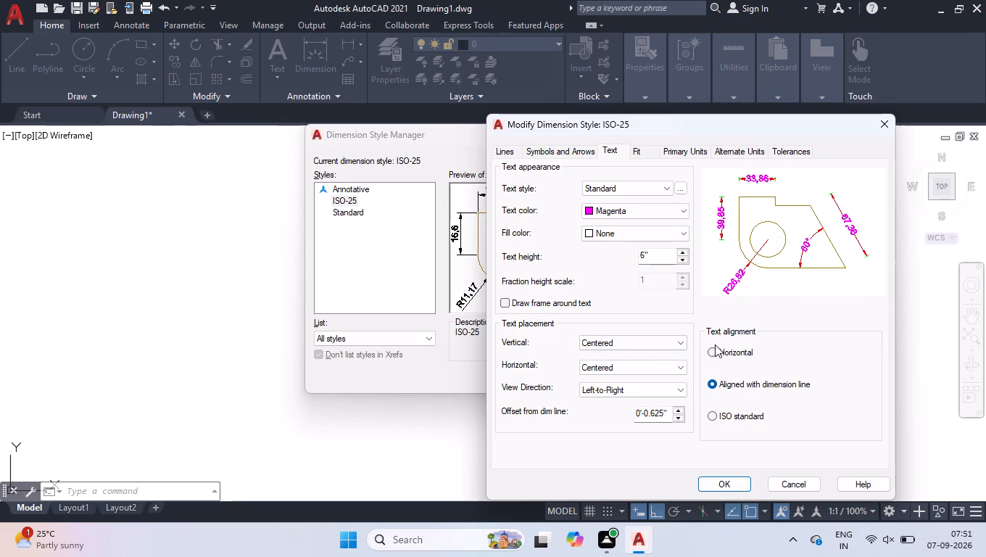
pyautogui.click(718, 356)
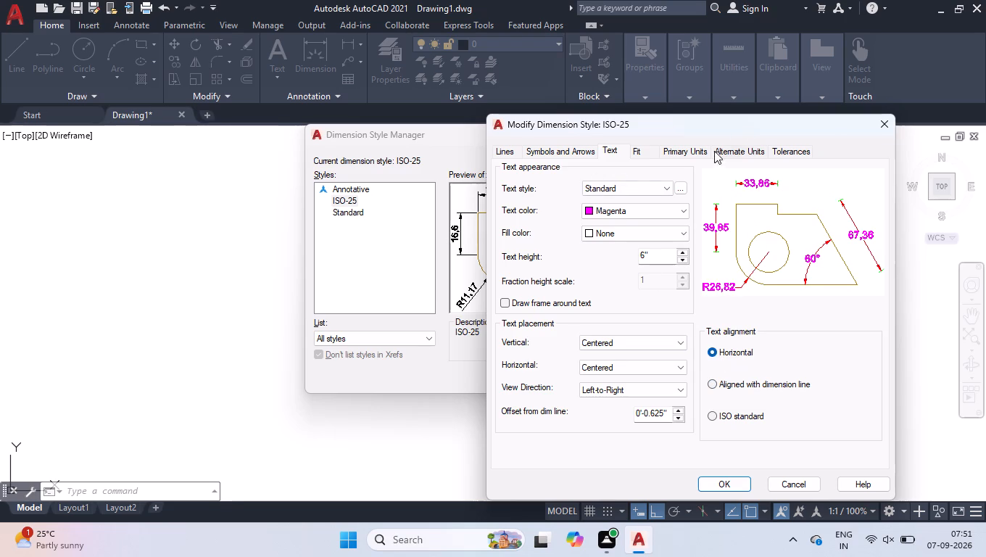
# Set the primary linear units to Engineering with 0'-0.0" precision and save the ISO-25 style changes.
pyautogui.click(697, 145)
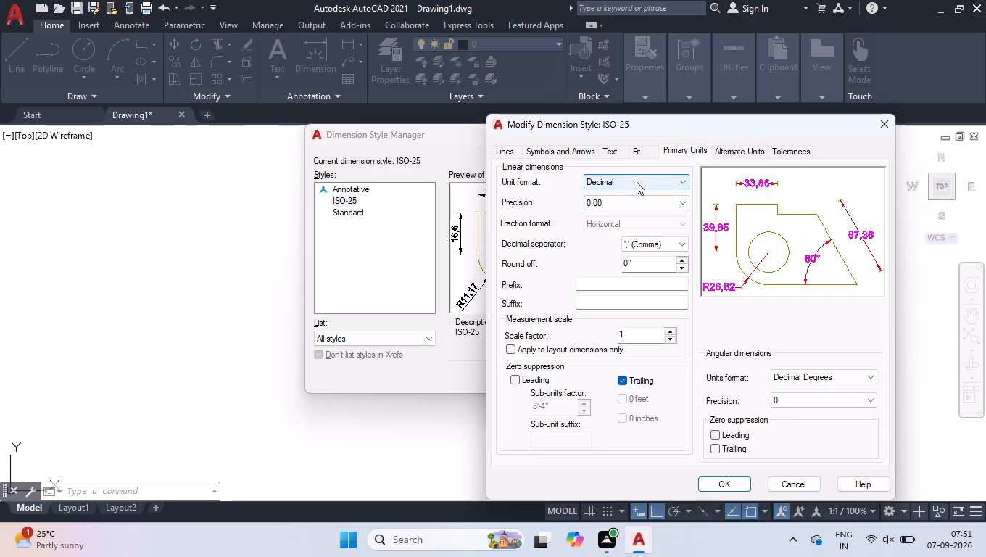
pyautogui.click(637, 182)
pyautogui.click(626, 213)
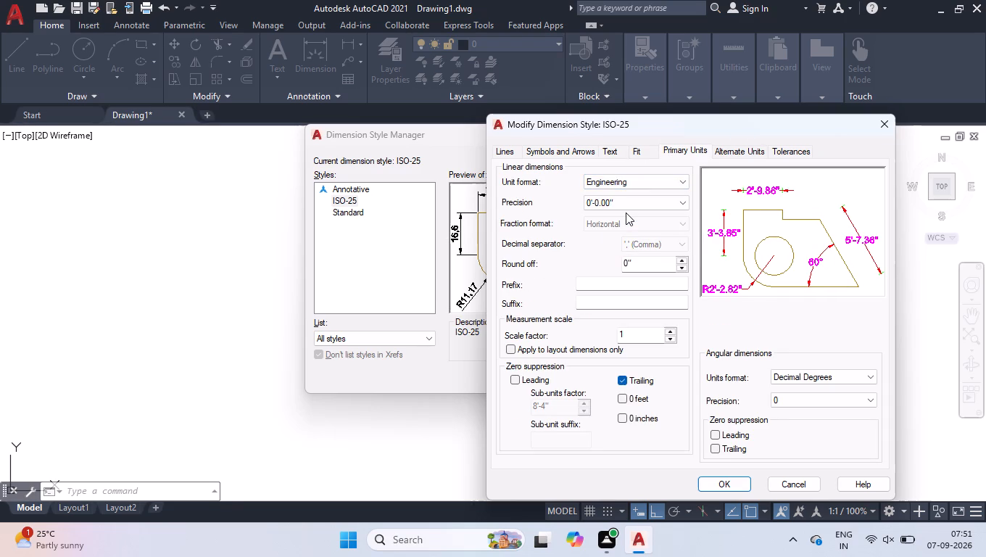
pyautogui.click(626, 207)
pyautogui.click(621, 221)
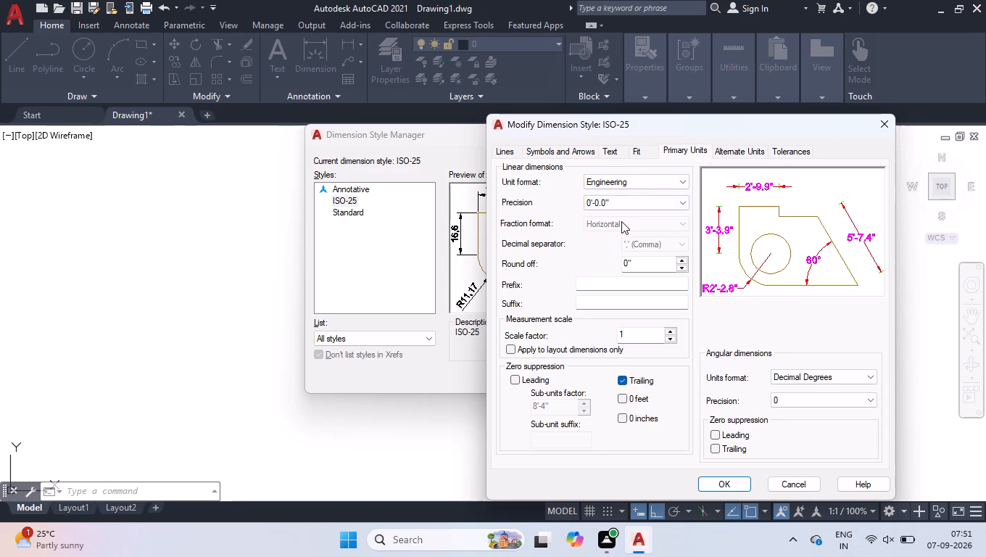
pyautogui.click(729, 484)
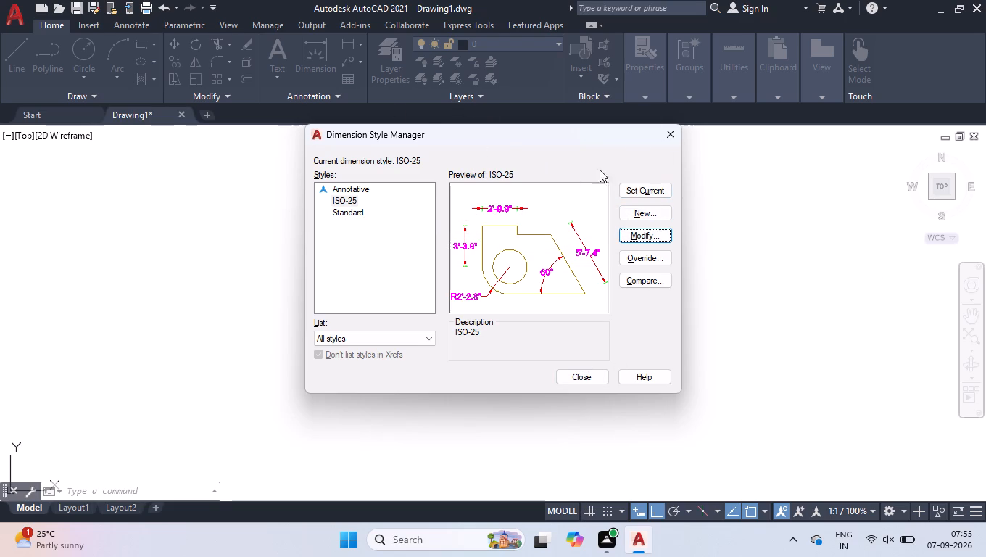
# Make ISO-25 the current dimension style and close the Dimension Style Manager.
pyautogui.click(631, 195)
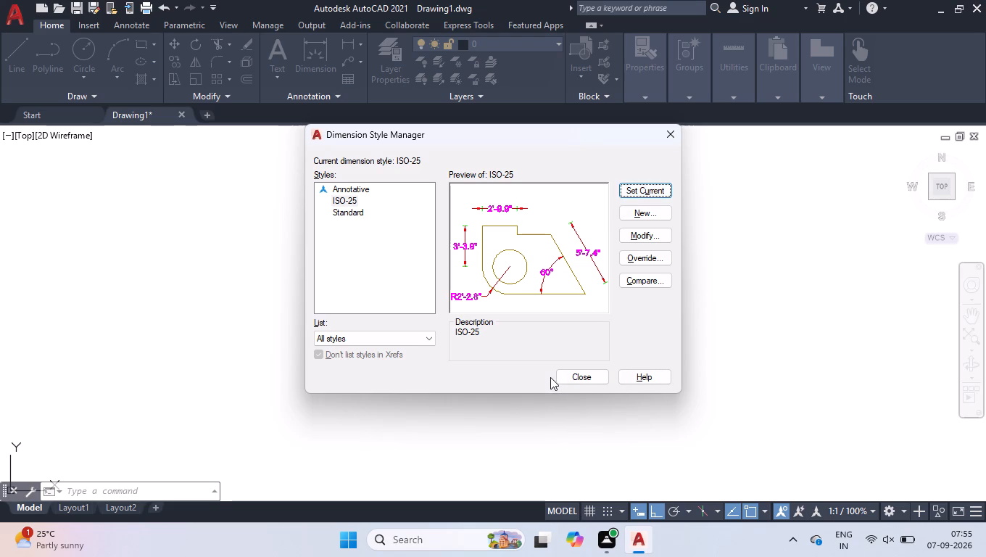
pyautogui.click(576, 378)
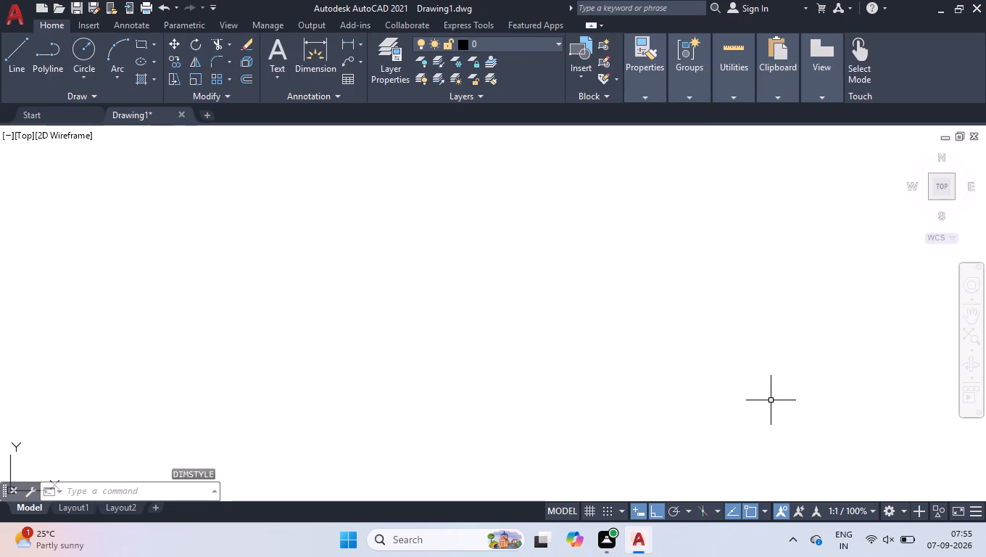
# Set the drawing limits with the lower left corner at 0,0 and the upper right corner at 420,297.
pyautogui.write('limi')
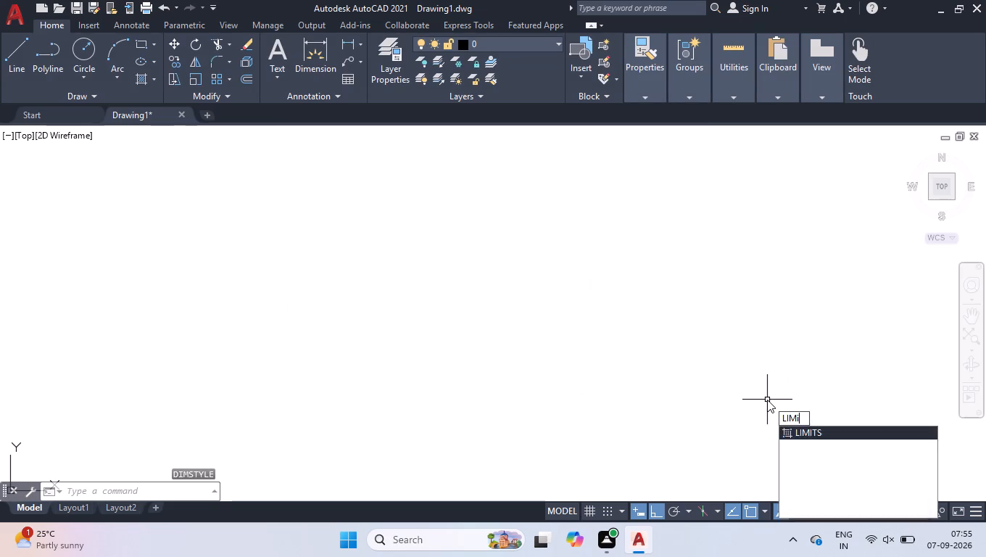
pyautogui.write('ts\\')
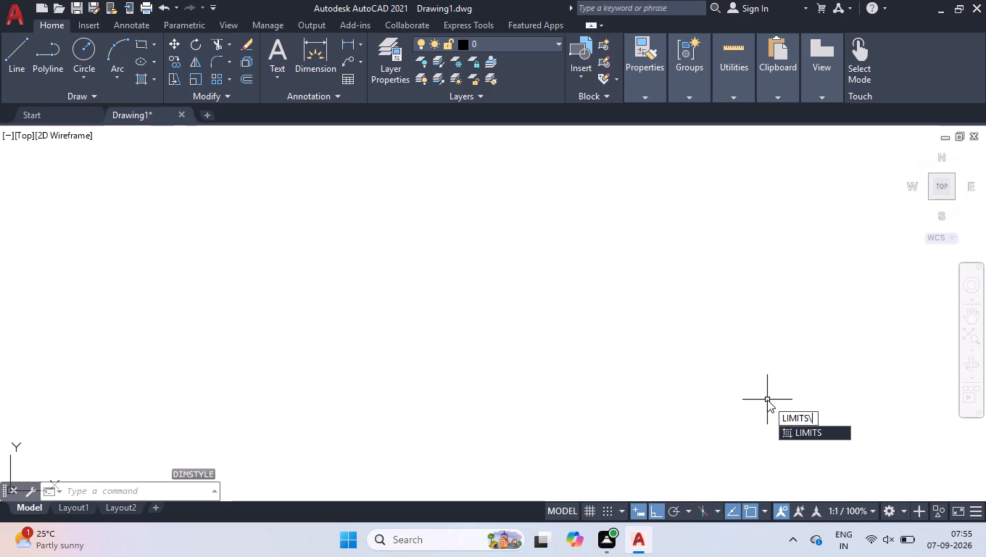
pyautogui.press('BackSpace')
pyautogui.press('Return')
pyautogui.write('0,0')
pyautogui.press('Return')
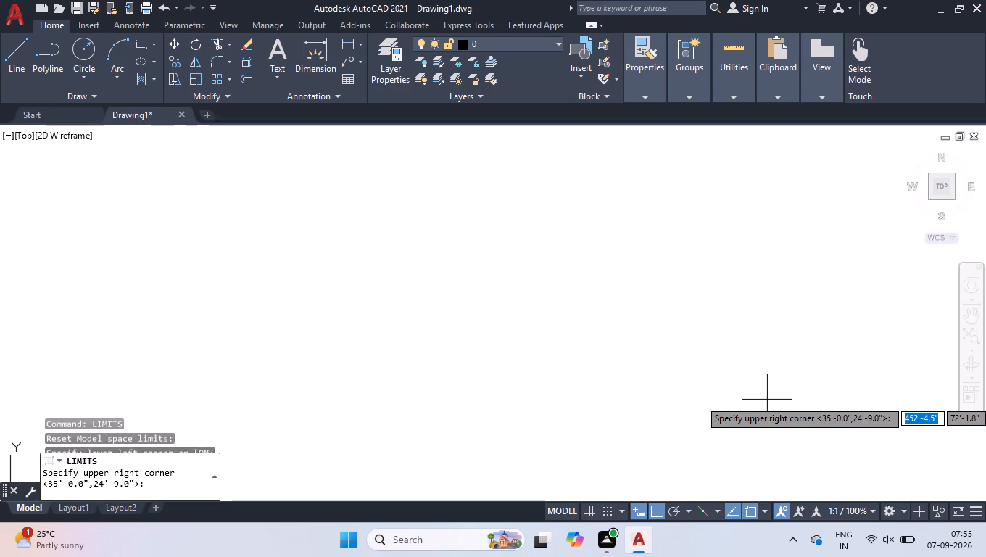
pyautogui.write('420')
pyautogui.press(',')
pyautogui.press('2')
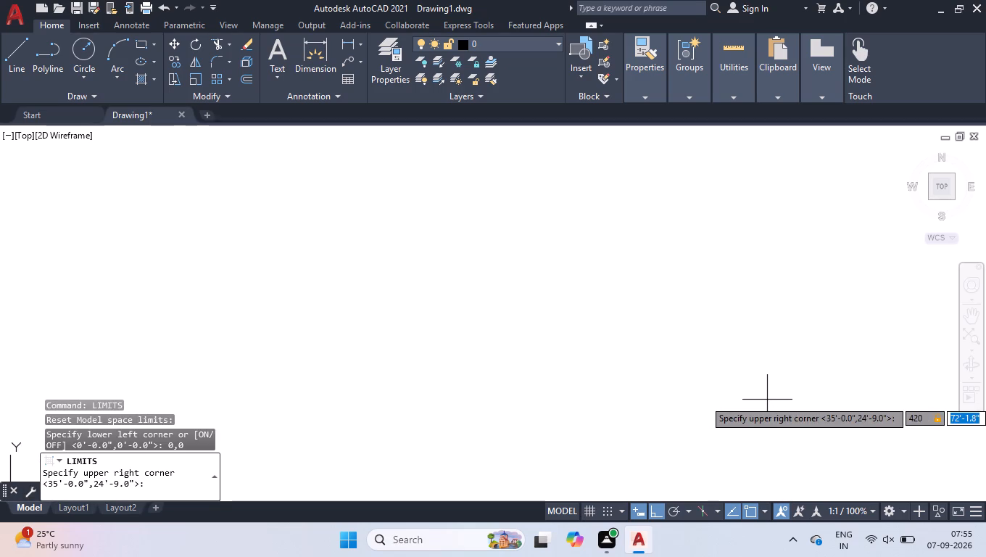
pyautogui.write('97')
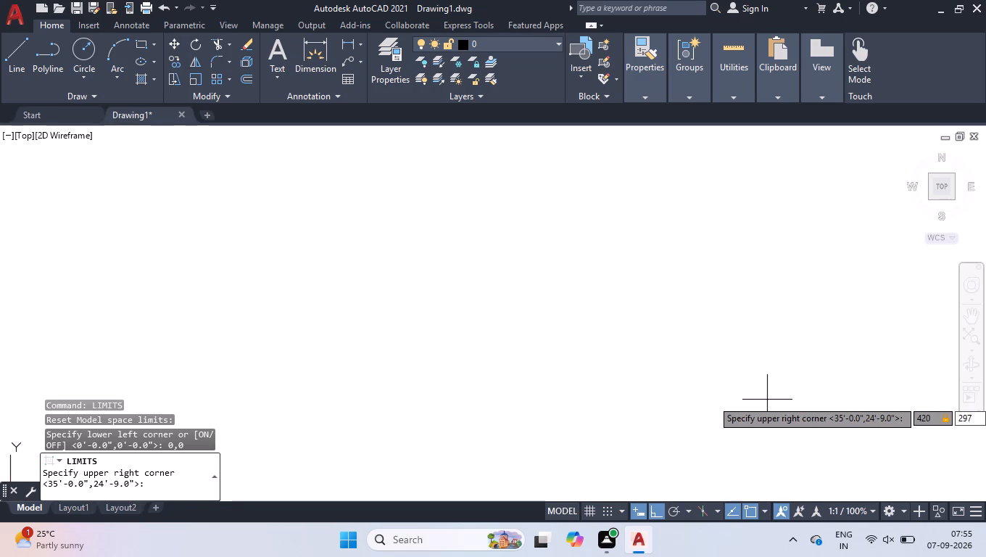
pyautogui.press('Return')
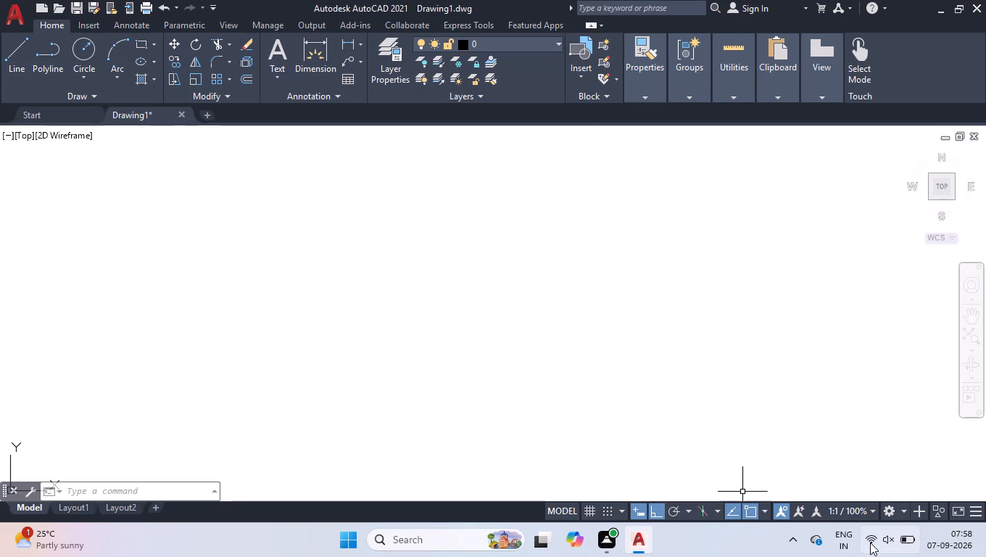
# Draw a horizontal line running right from a freely picked start point in the lower part of the empty drawing.
pyautogui.press('l')
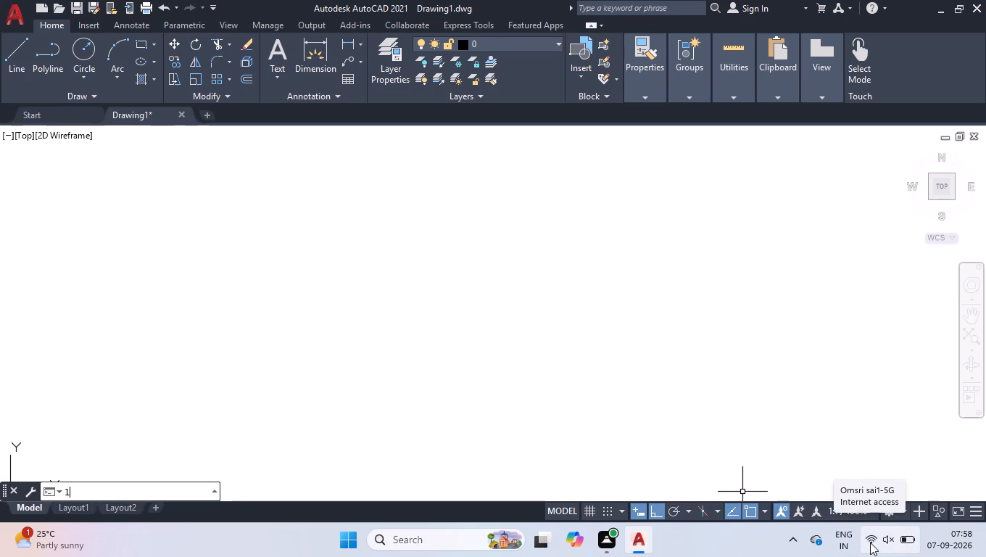
pyautogui.press('Return')
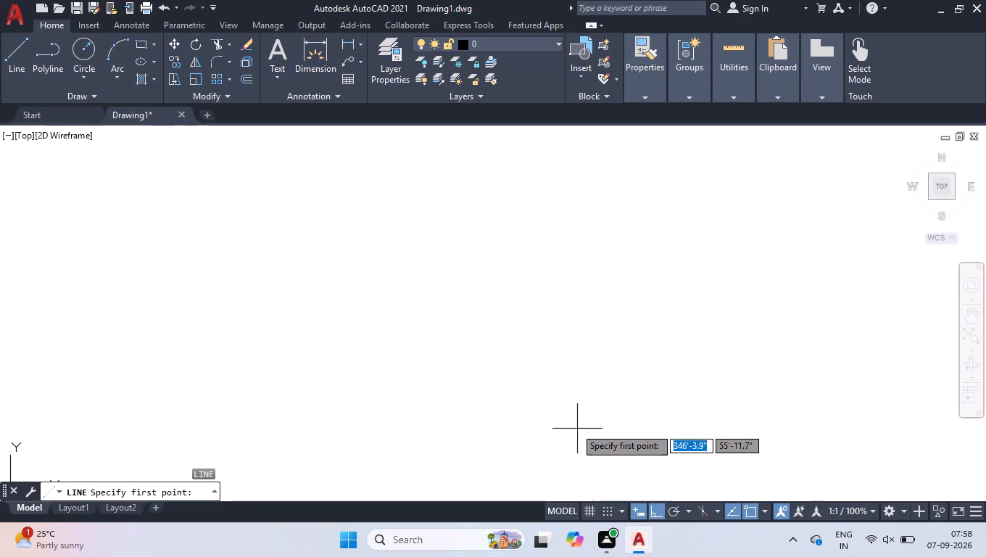
pyautogui.click(363, 405)
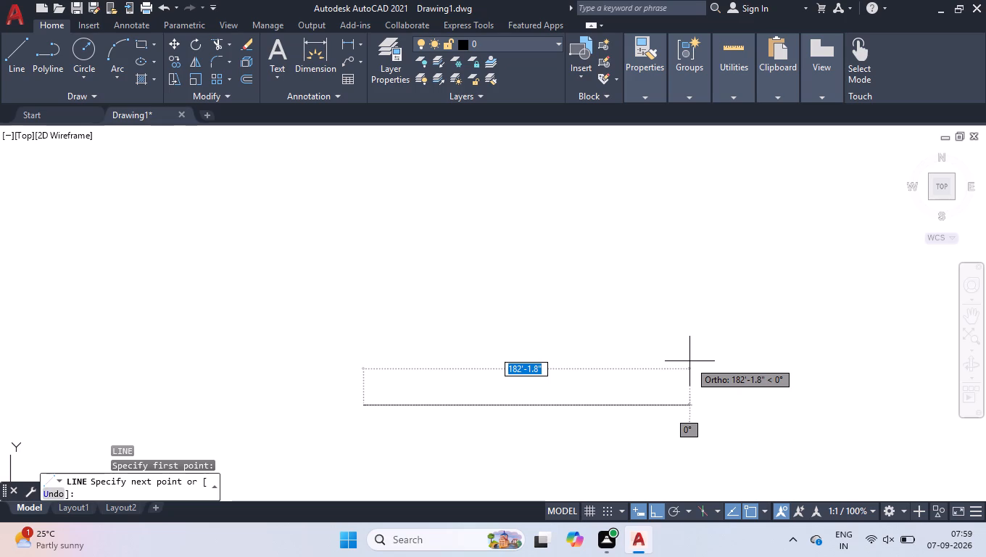
pyautogui.press('3')
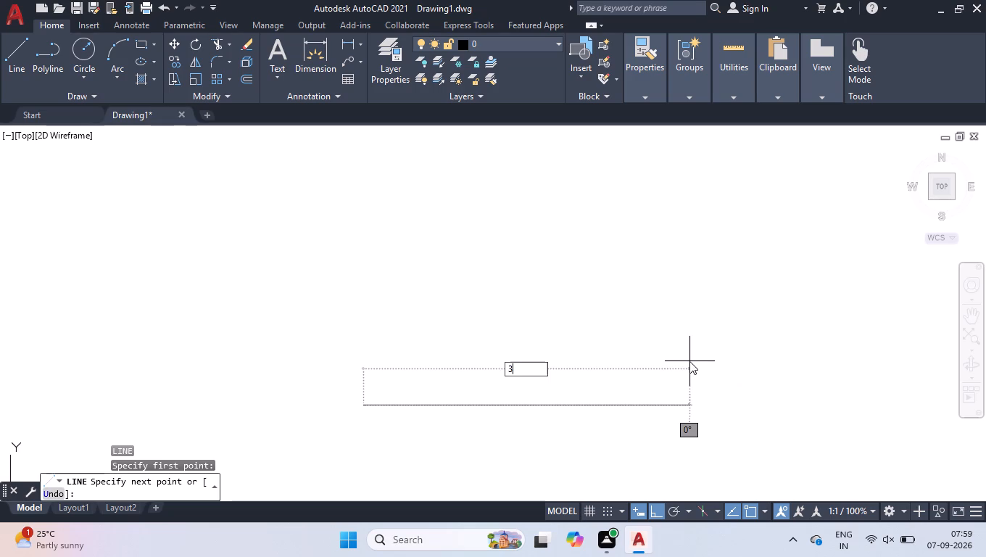
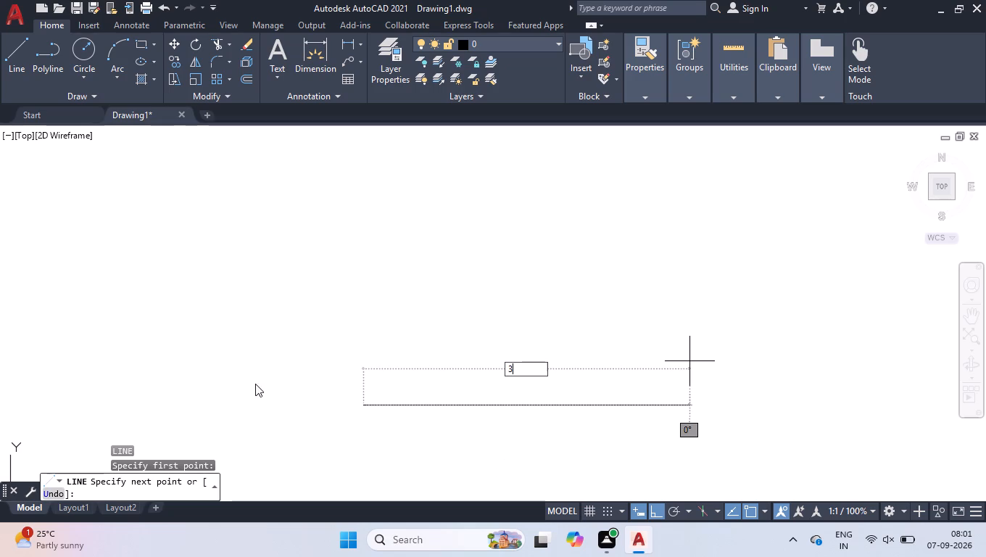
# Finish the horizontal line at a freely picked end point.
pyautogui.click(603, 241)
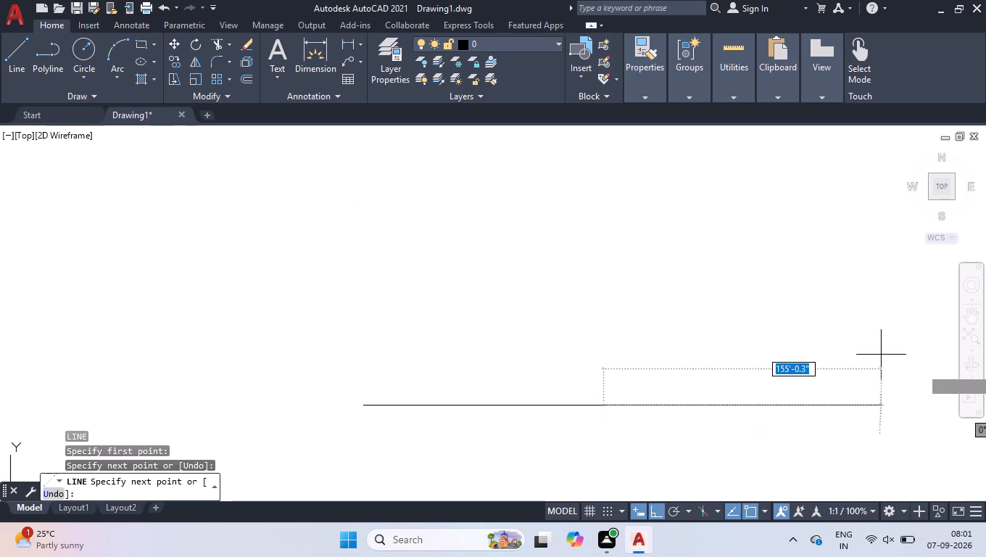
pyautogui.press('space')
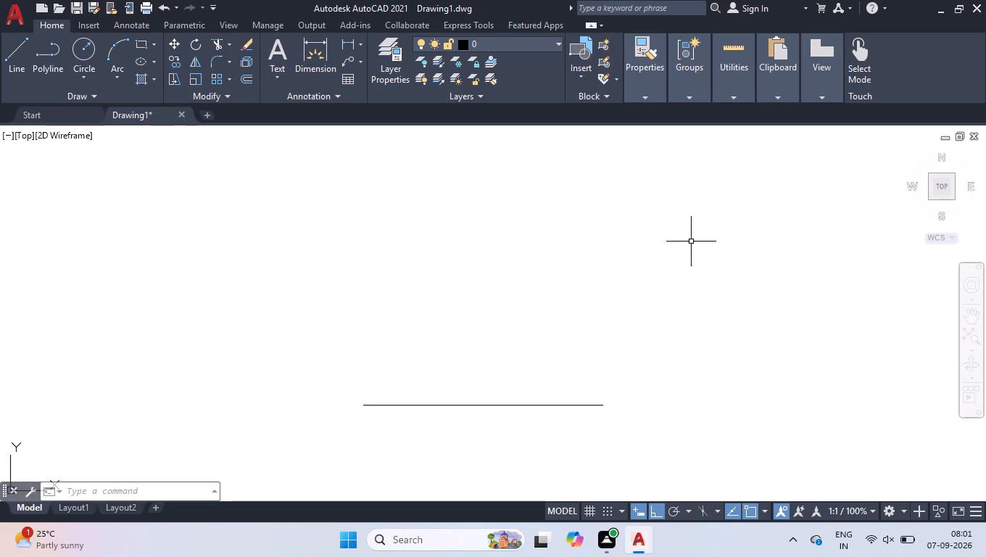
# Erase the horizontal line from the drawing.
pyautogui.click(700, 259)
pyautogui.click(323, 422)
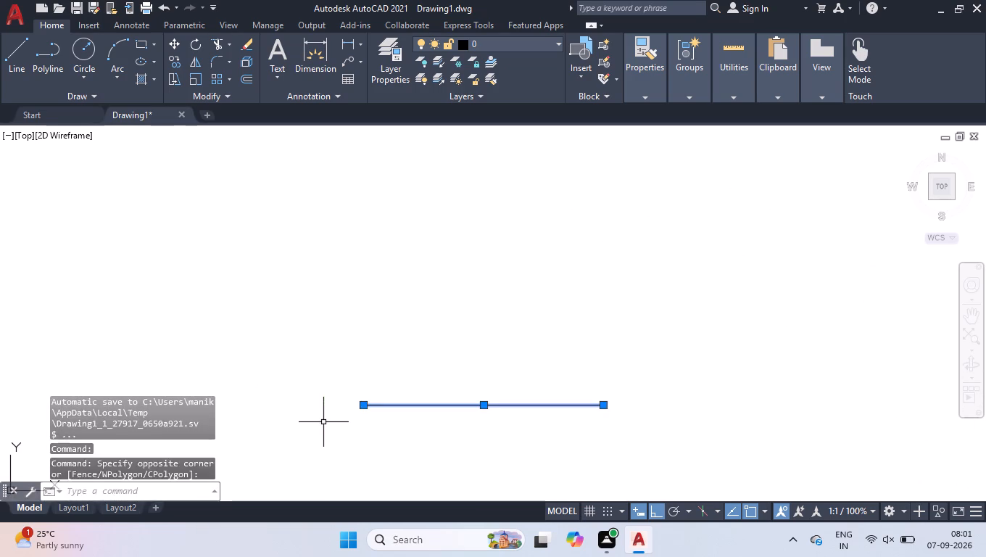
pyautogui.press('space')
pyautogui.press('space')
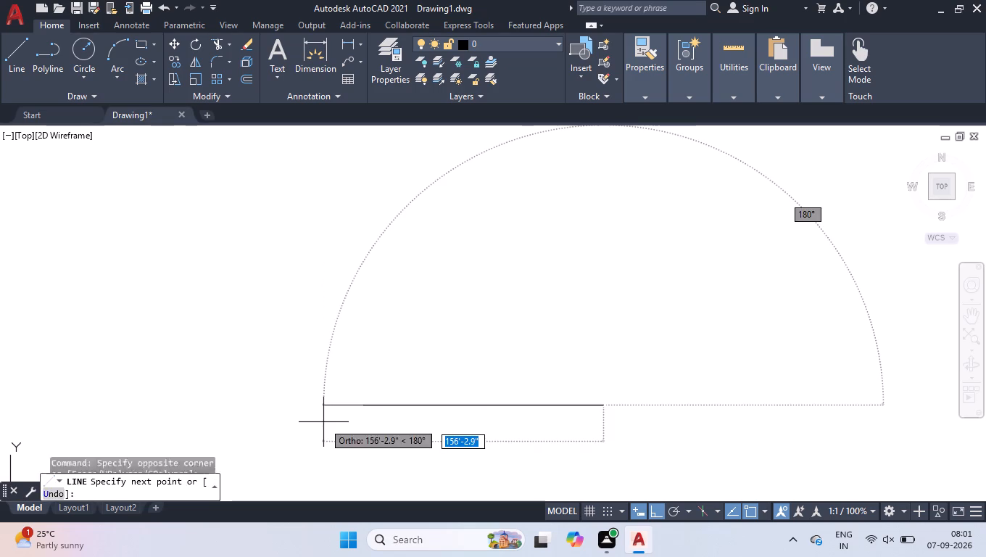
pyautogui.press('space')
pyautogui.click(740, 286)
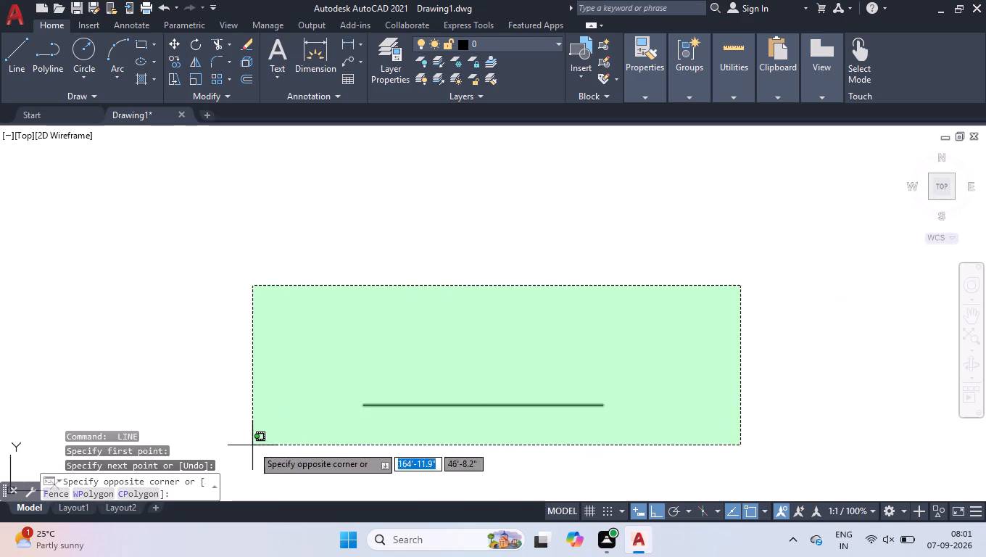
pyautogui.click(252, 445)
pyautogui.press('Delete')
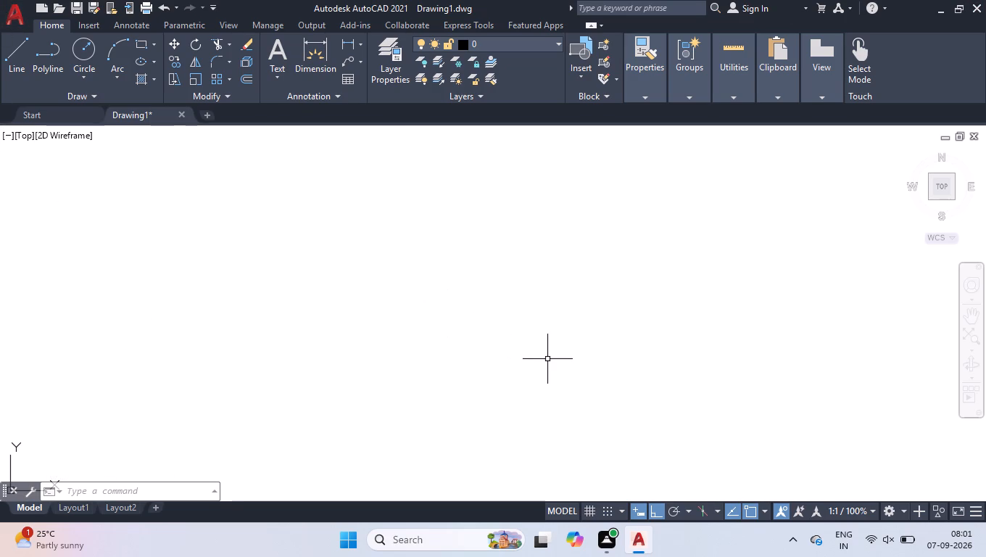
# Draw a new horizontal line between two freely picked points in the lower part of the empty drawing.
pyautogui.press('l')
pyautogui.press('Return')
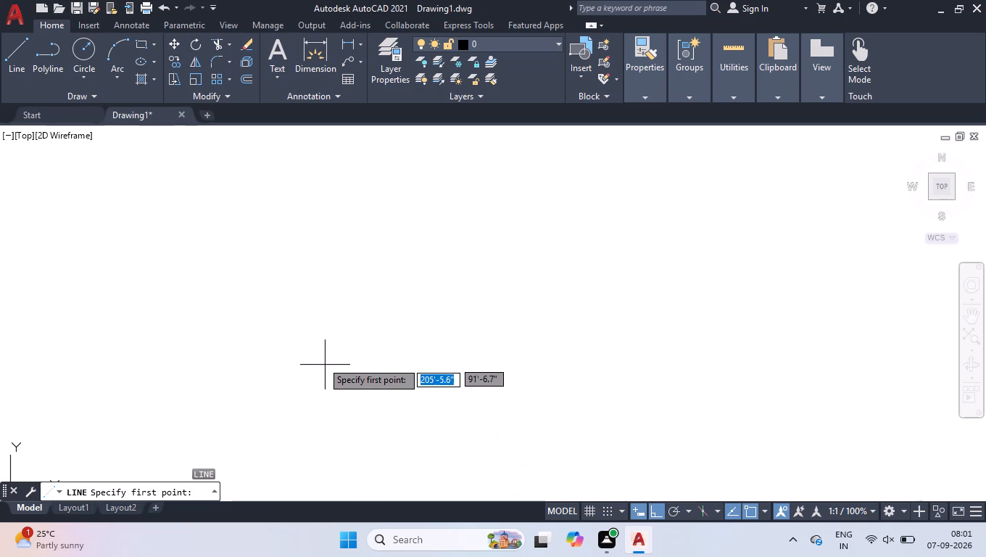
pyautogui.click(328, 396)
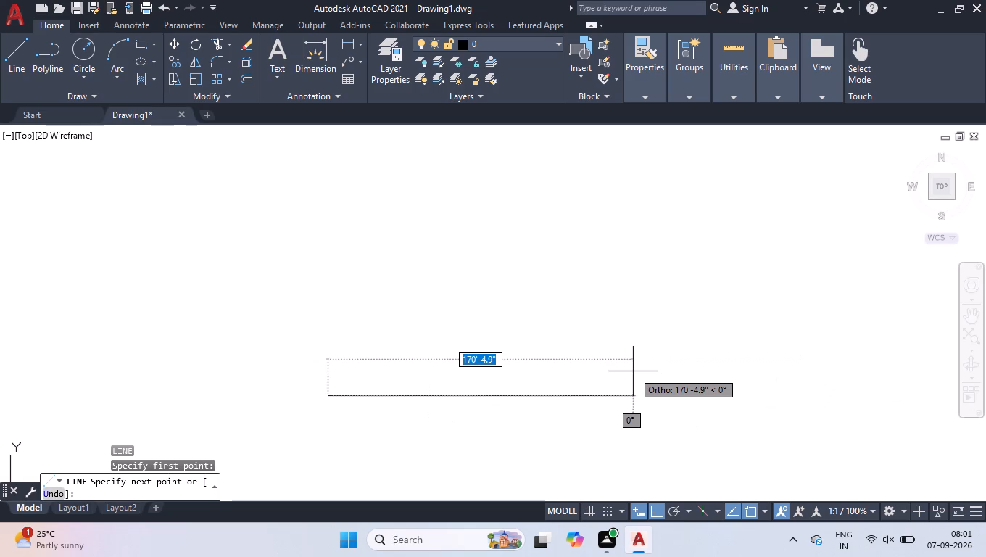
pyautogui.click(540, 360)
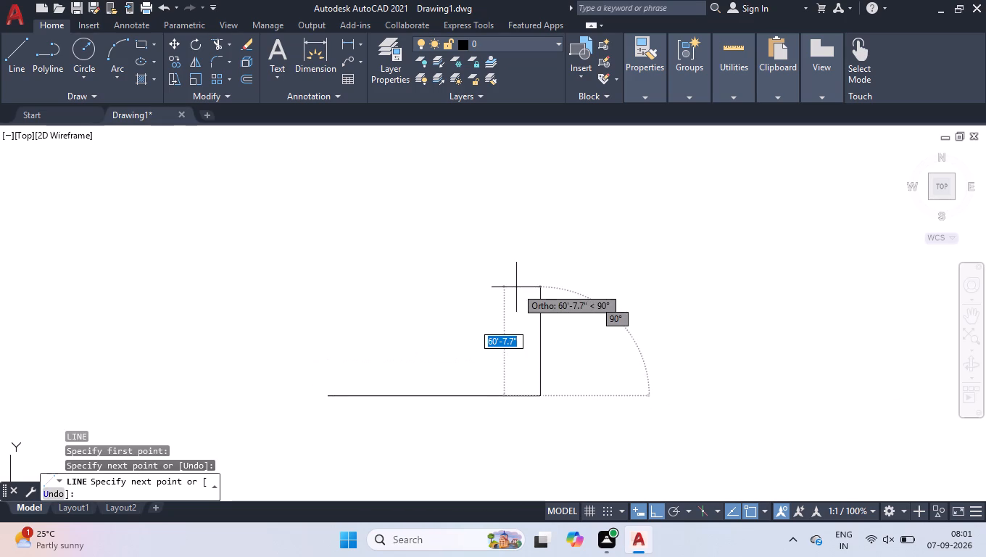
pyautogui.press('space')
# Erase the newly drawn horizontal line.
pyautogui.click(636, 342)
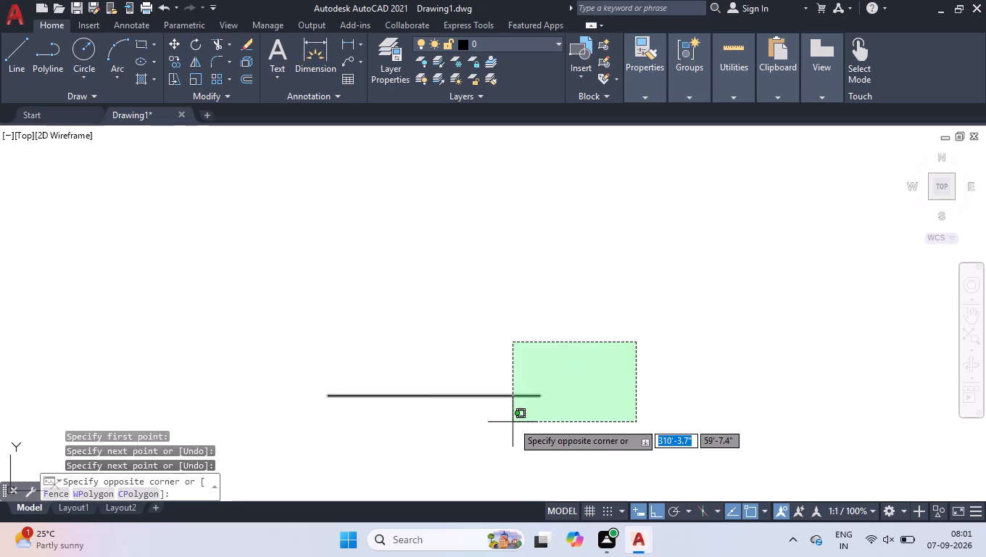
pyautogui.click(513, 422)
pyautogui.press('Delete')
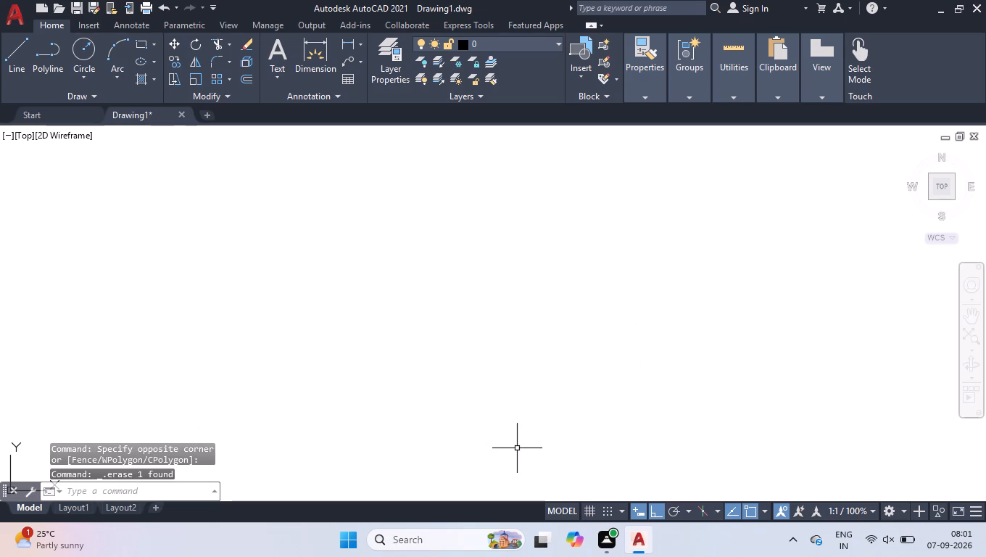
# Draw a closed rectangle of lines, 40' wide and 50' high, from a freely picked lower left corner.
pyautogui.press('l')
pyautogui.press('Return')
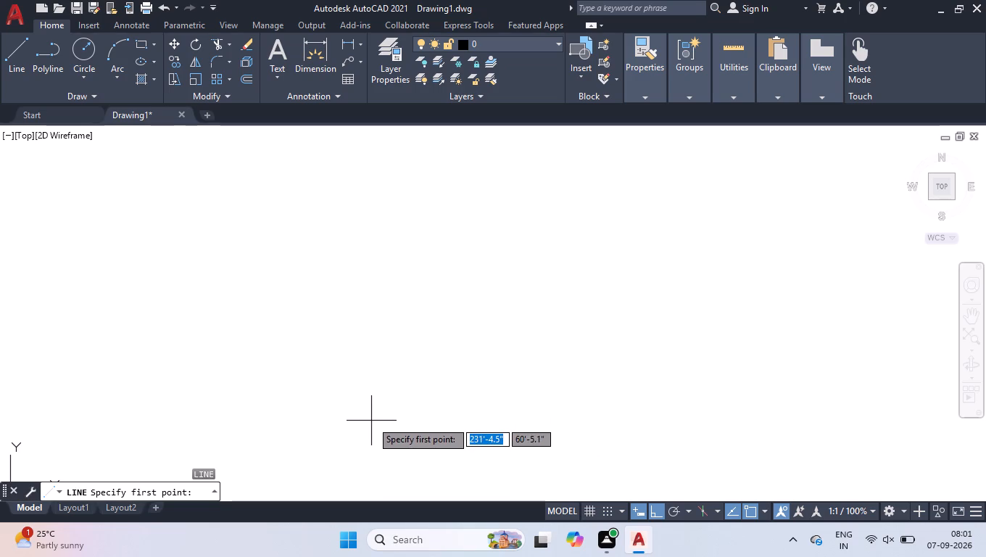
pyautogui.click(370, 418)
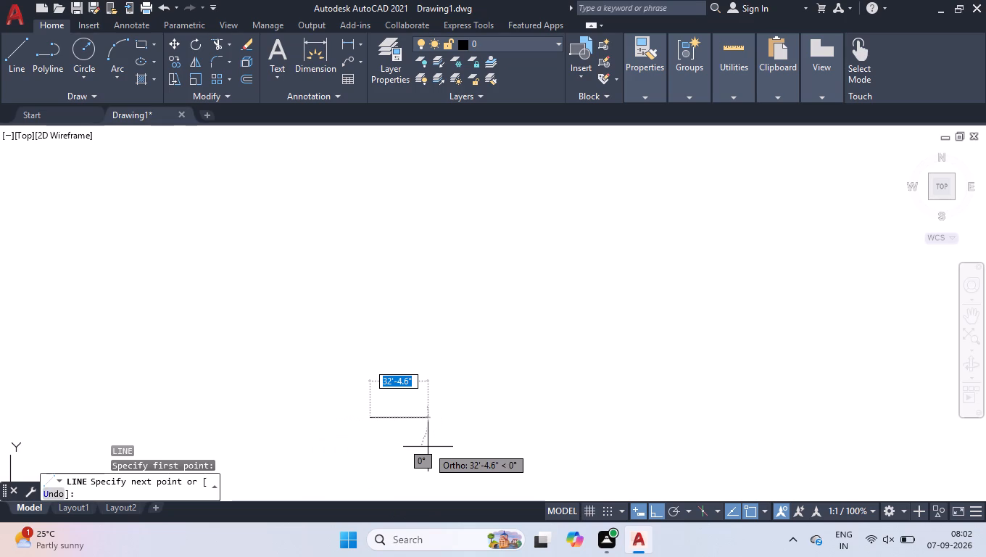
pyautogui.write('40')
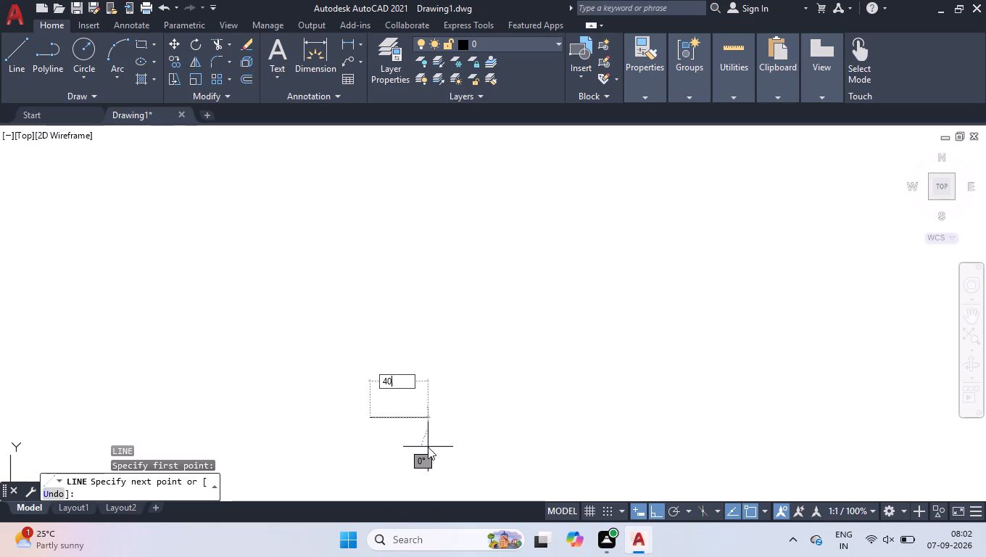
pyautogui.press("'")
pyautogui.press('Return')
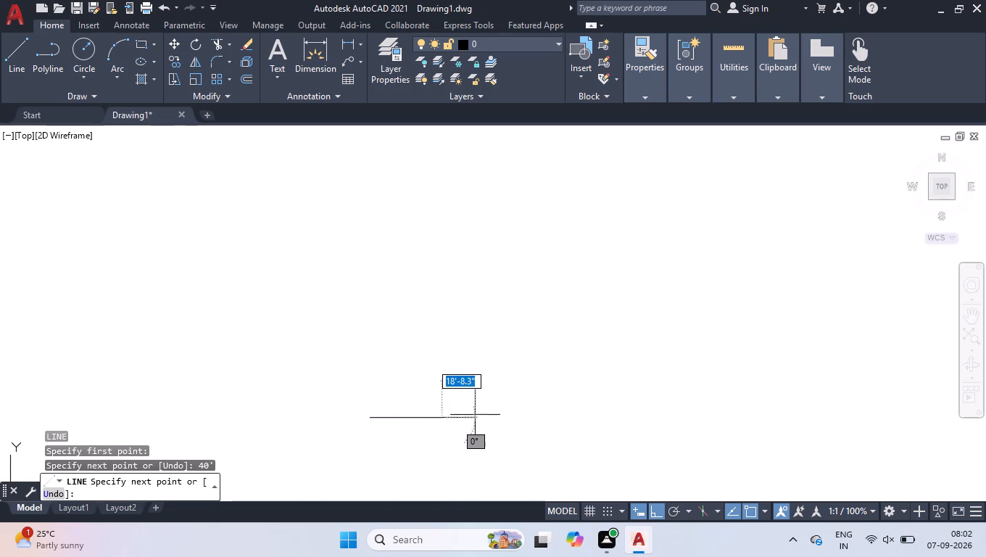
pyautogui.write("50'")
pyautogui.press('Return')
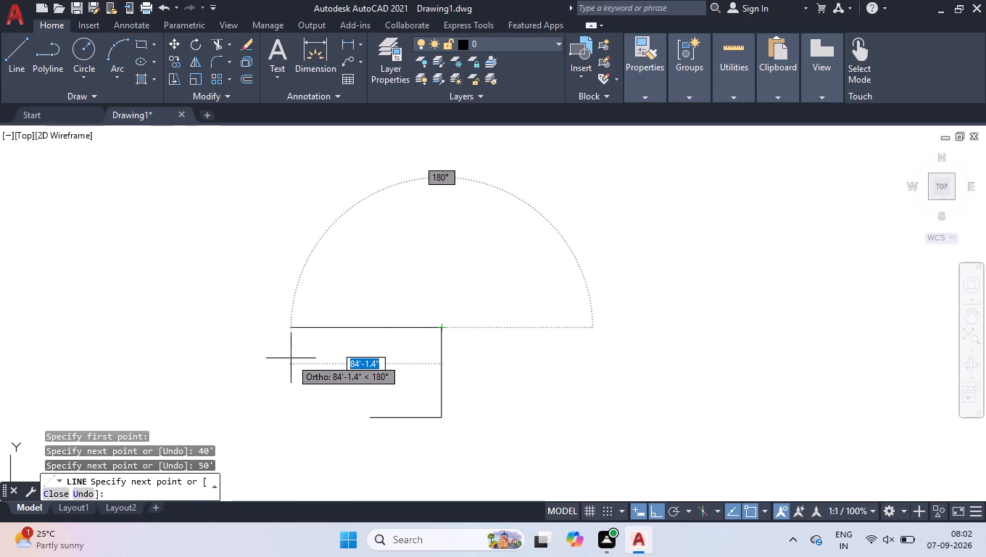
pyautogui.write("40'")
pyautogui.press('Return')
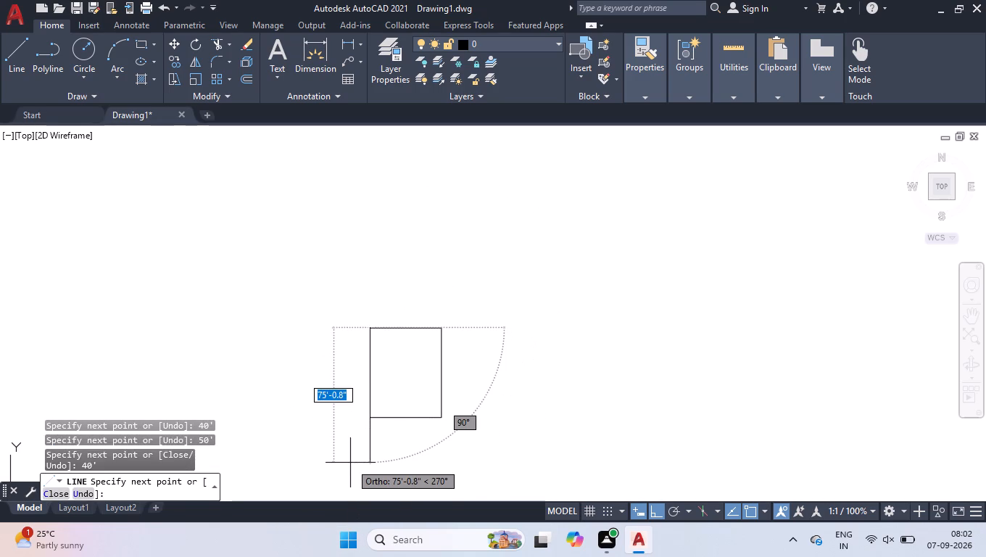
pyautogui.press('c')
pyautogui.press('Return')
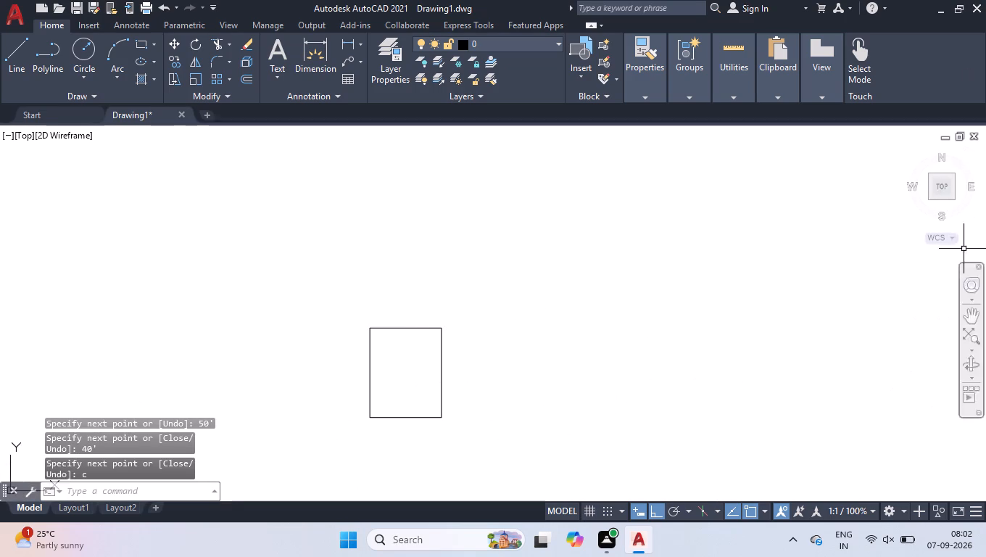
# Join the four lines of the rectangle into a single polyline.
pyautogui.click(945, 191)
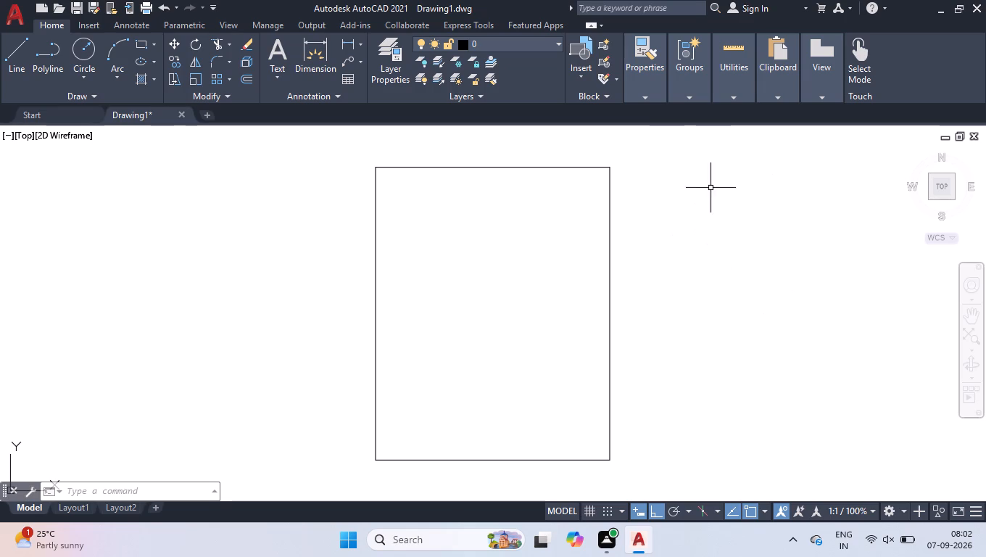
pyautogui.click(634, 135)
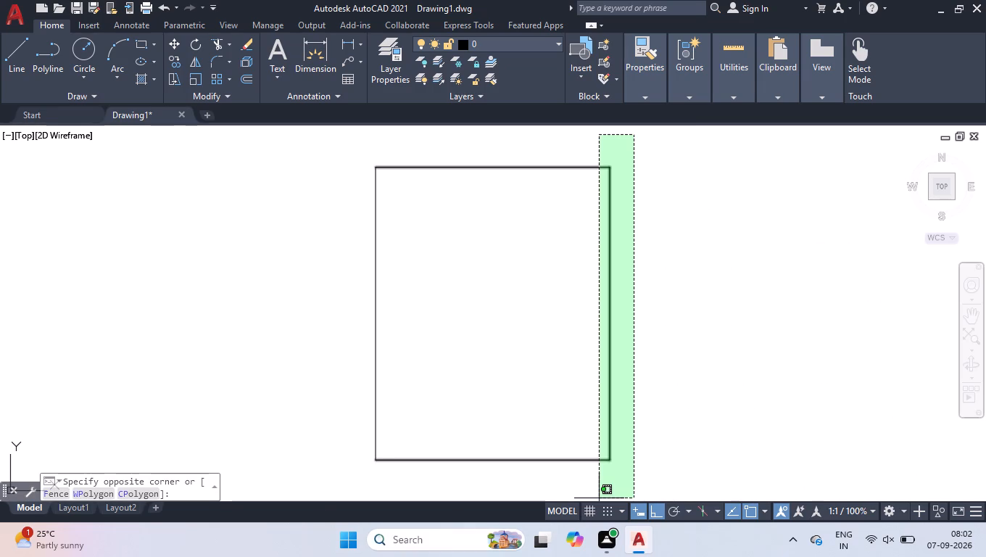
pyautogui.click(339, 482)
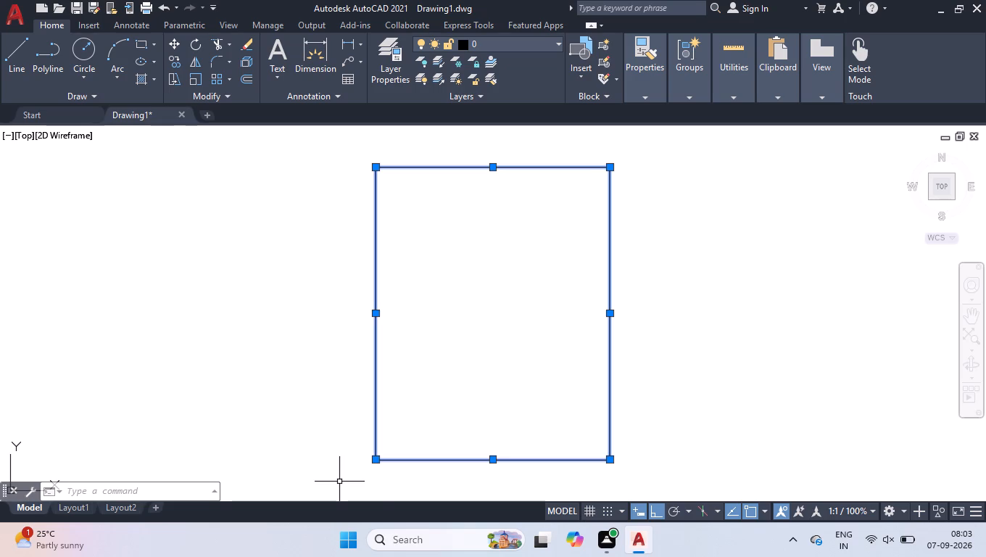
pyautogui.press('j')
pyautogui.press('Return')
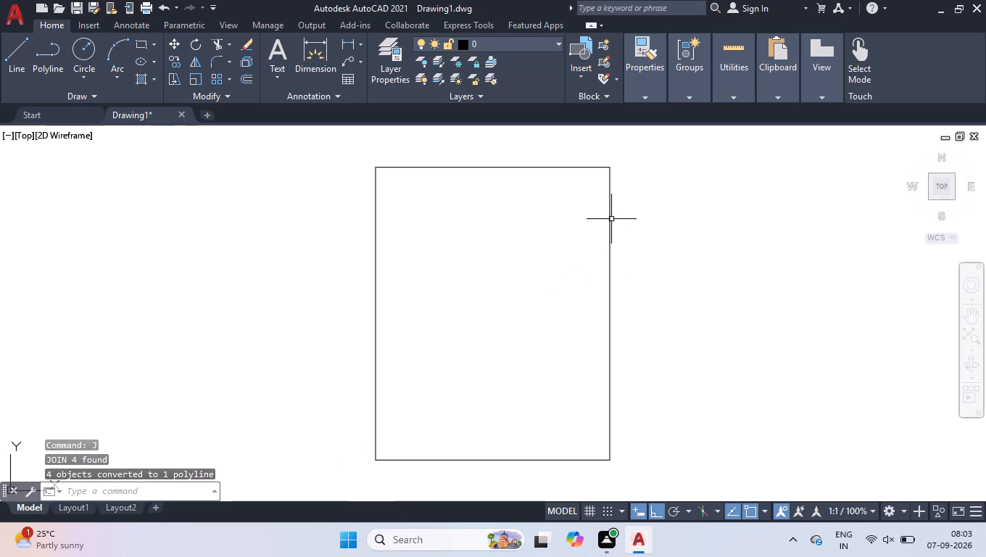
# Offset the rectangle inward by 10" to form a double-line outline.
pyautogui.click(695, 200)
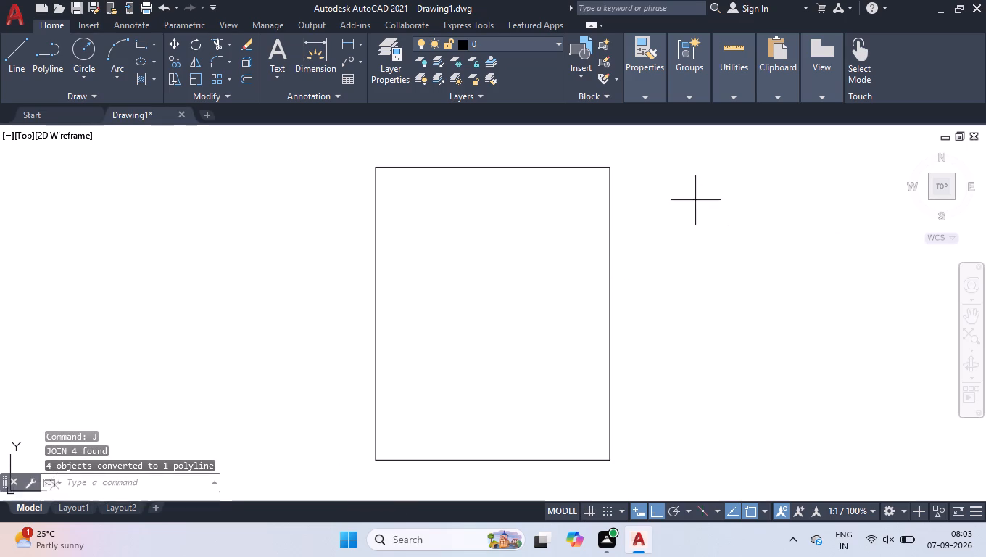
pyautogui.click(577, 254)
pyautogui.write('off')
pyautogui.press('Return')
pyautogui.write('10')
pyautogui.press('Return')
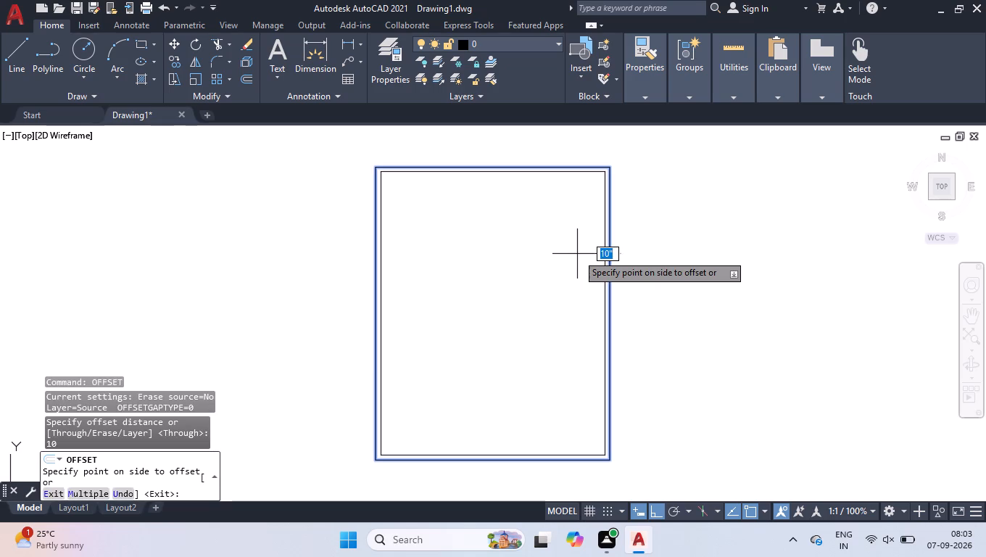
pyautogui.click(550, 273)
pyautogui.press('space')
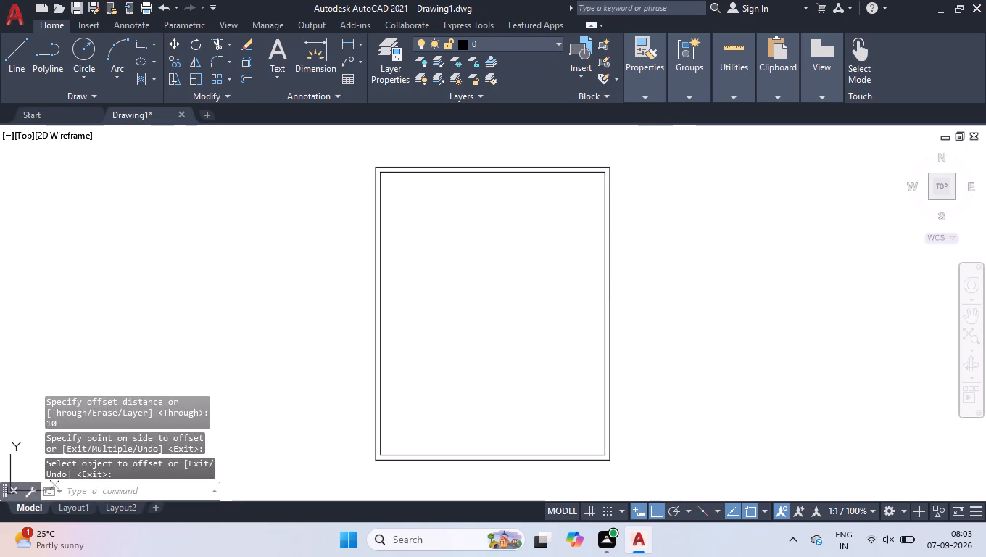
# Explode both the outer and inner rectangles into separate lines.
pyautogui.click(662, 147)
pyautogui.click(456, 265)
pyautogui.write('explode')
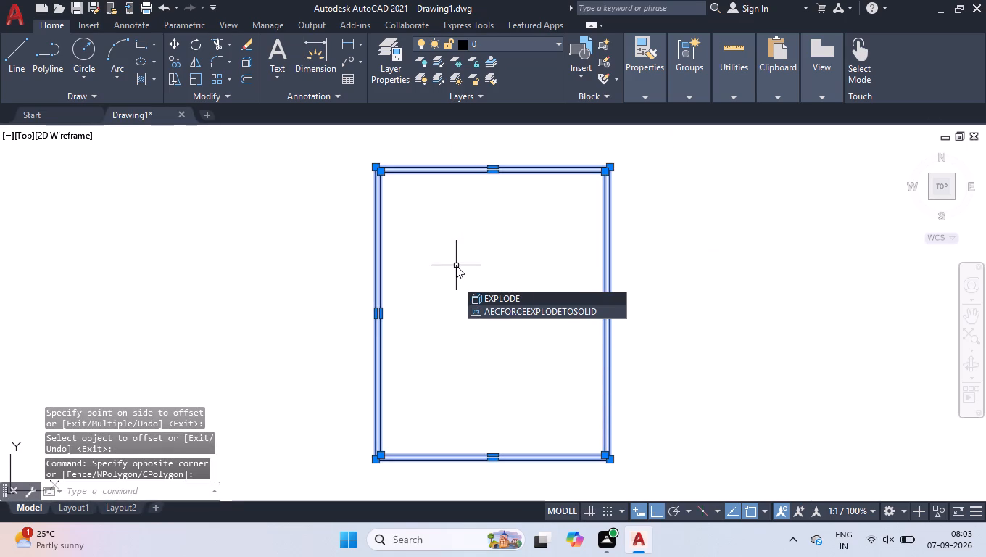
pyautogui.press('Return')
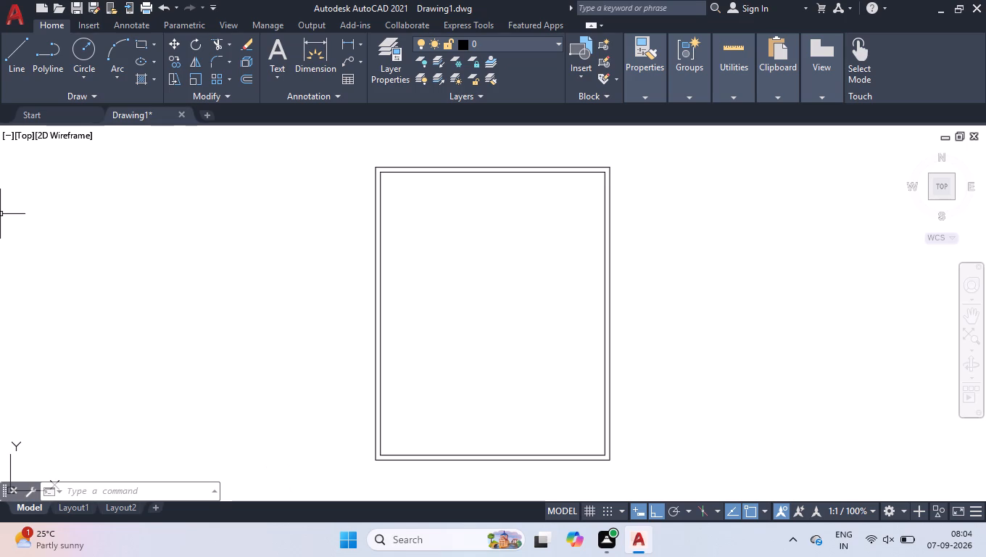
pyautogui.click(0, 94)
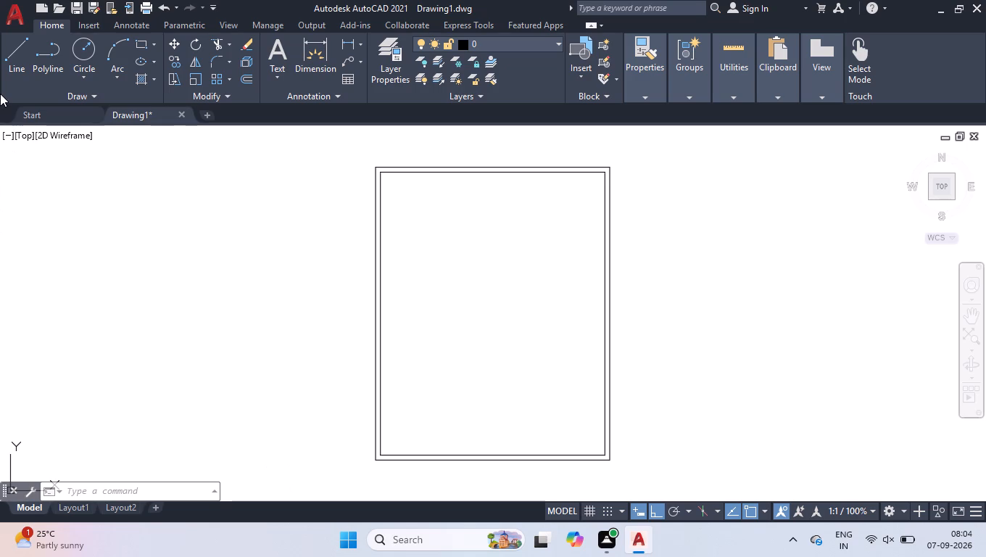
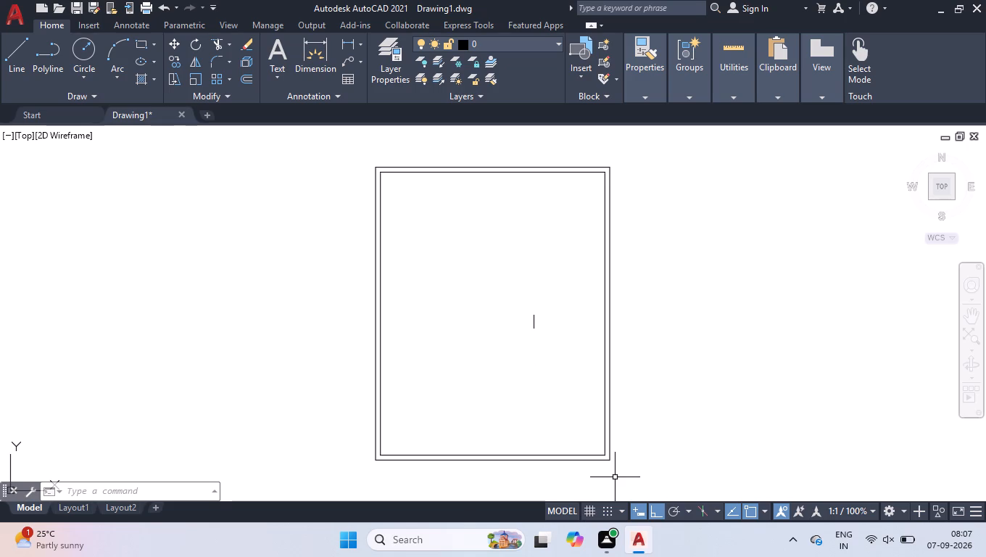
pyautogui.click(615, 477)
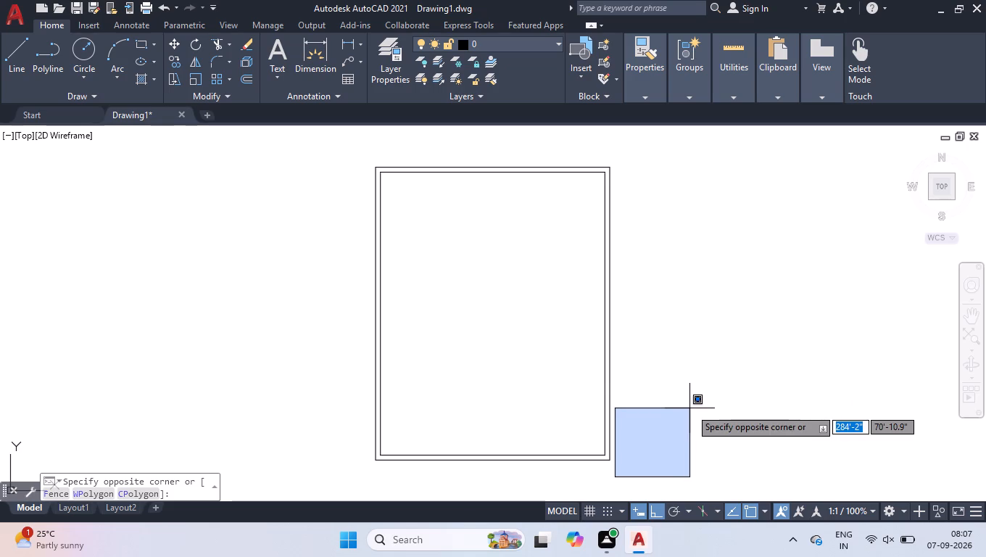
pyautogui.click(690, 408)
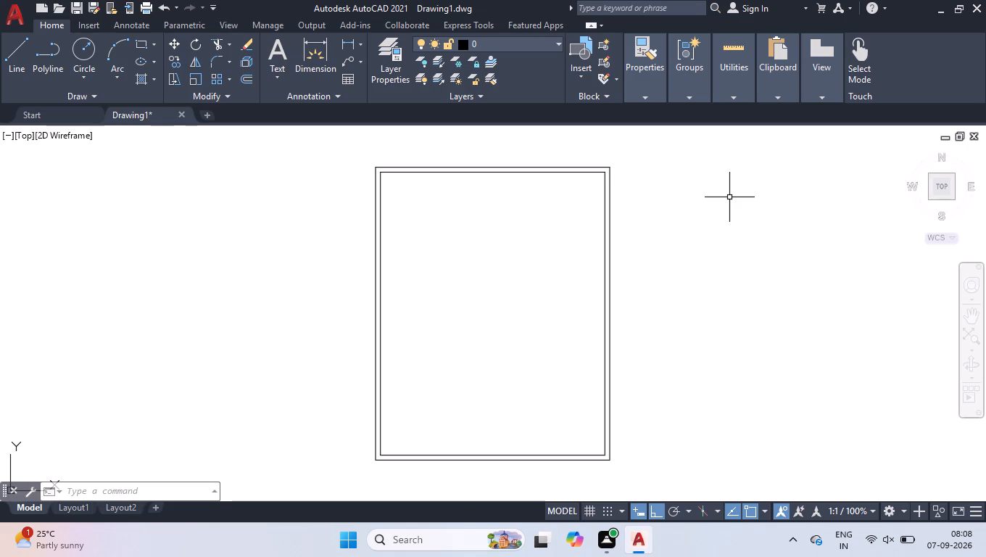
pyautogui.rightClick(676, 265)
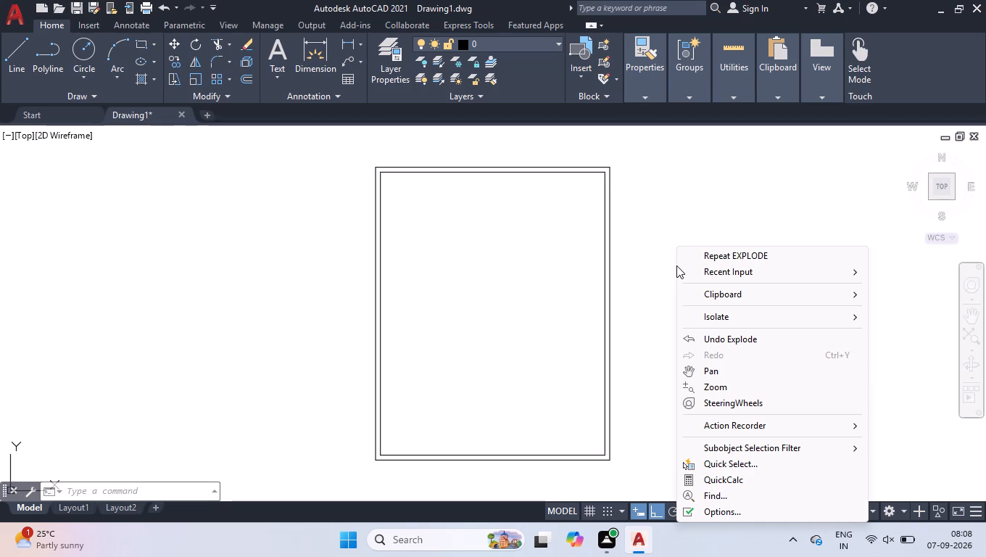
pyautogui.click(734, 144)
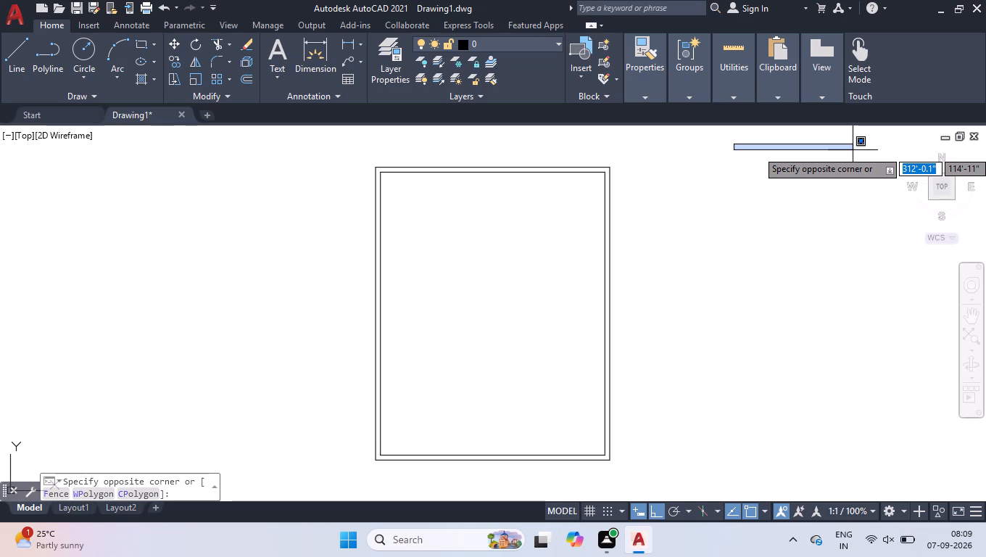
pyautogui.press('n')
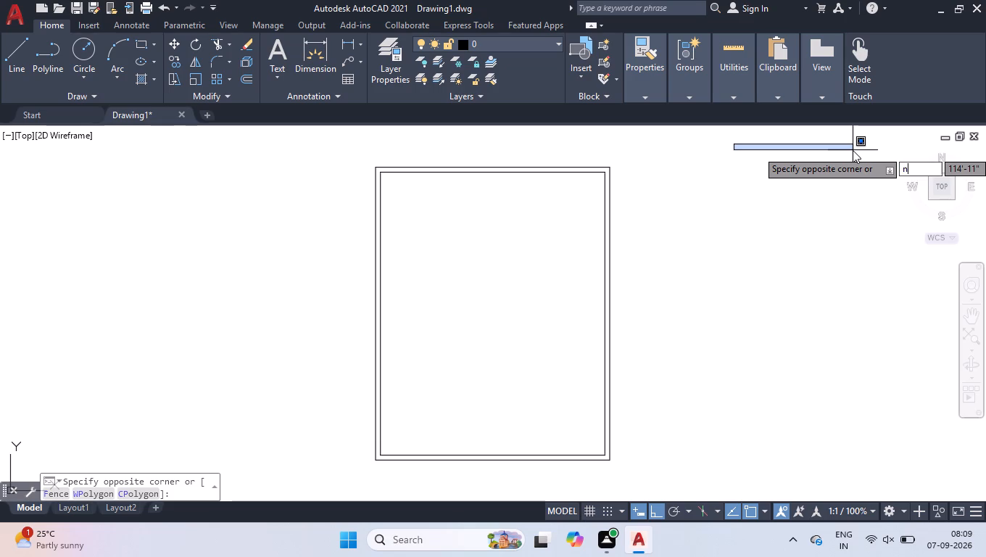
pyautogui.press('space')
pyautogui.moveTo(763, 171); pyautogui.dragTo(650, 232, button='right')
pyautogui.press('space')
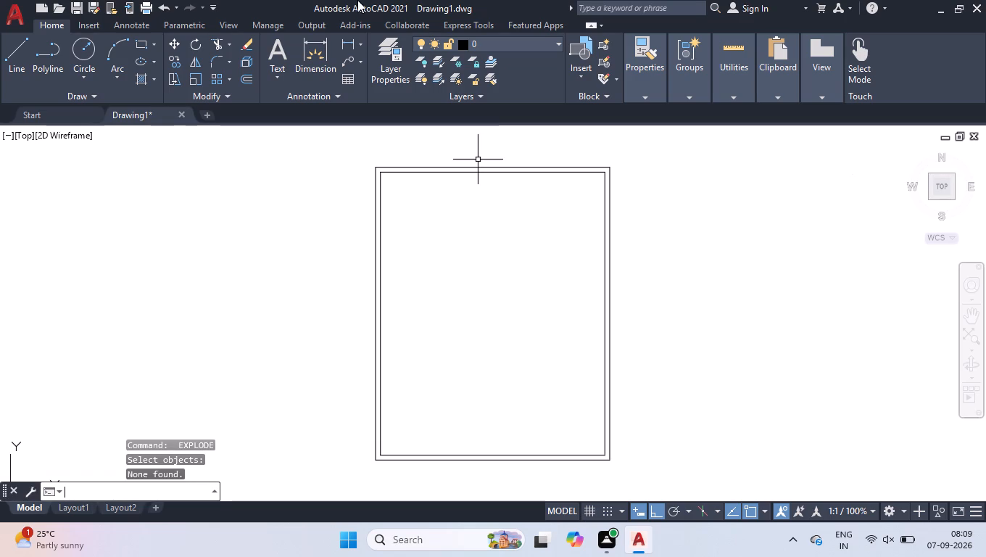
# Erase all the lines of both the outer and inner rectangles.
pyautogui.click(666, 141)
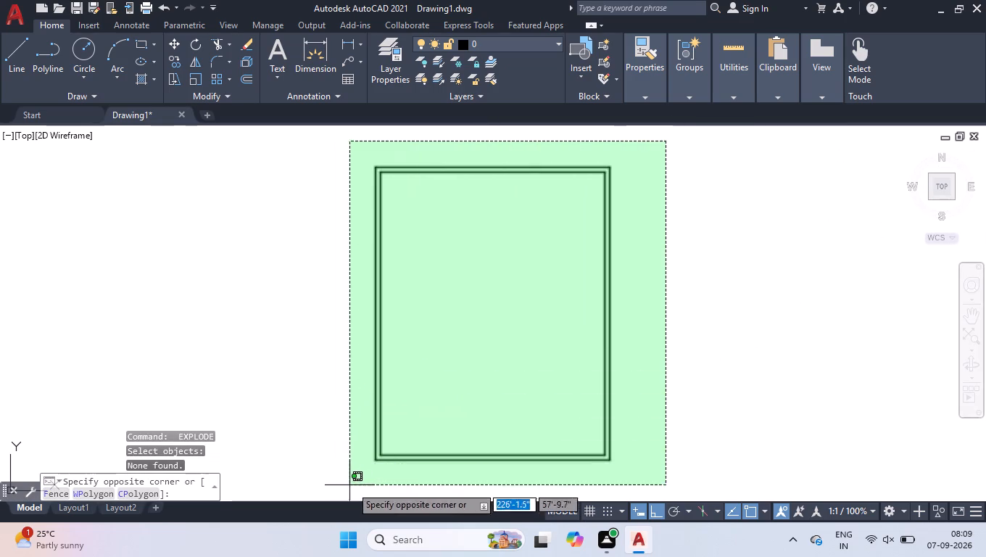
pyautogui.click(357, 488)
pyautogui.press('Delete')
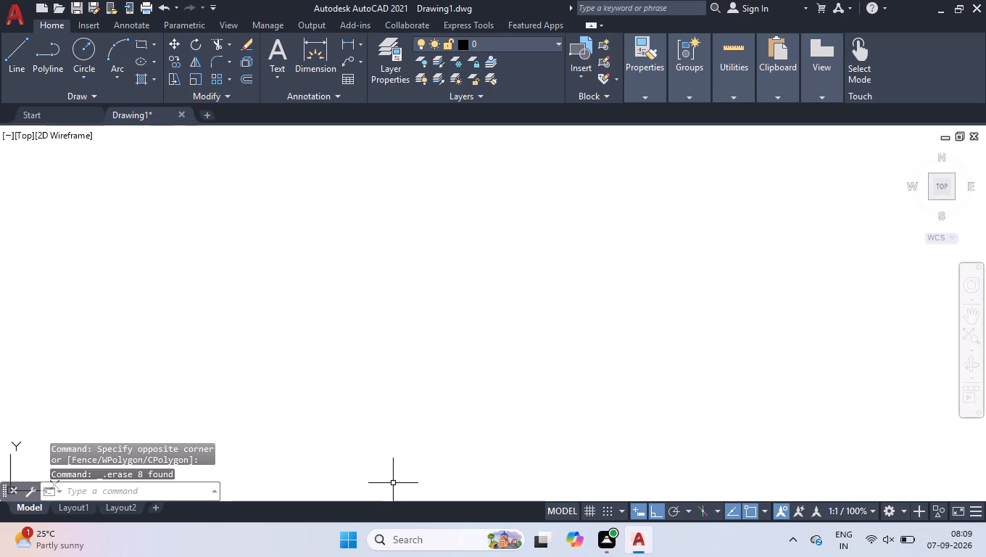
# Begin a new line for the outline from a freely picked lower left start point at about 221'-11", 64'-4".
pyautogui.press('l')
pyautogui.press('Return')
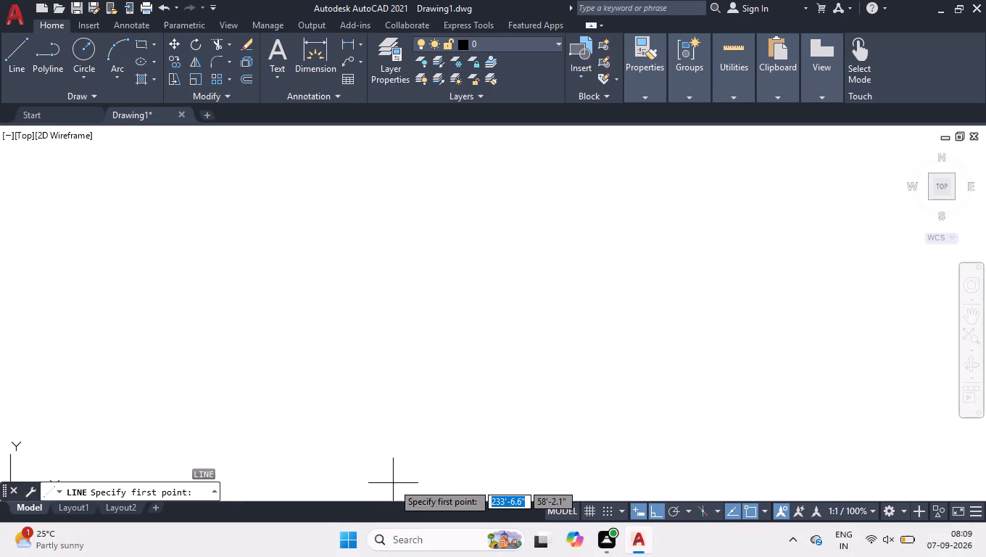
pyautogui.click(325, 447)
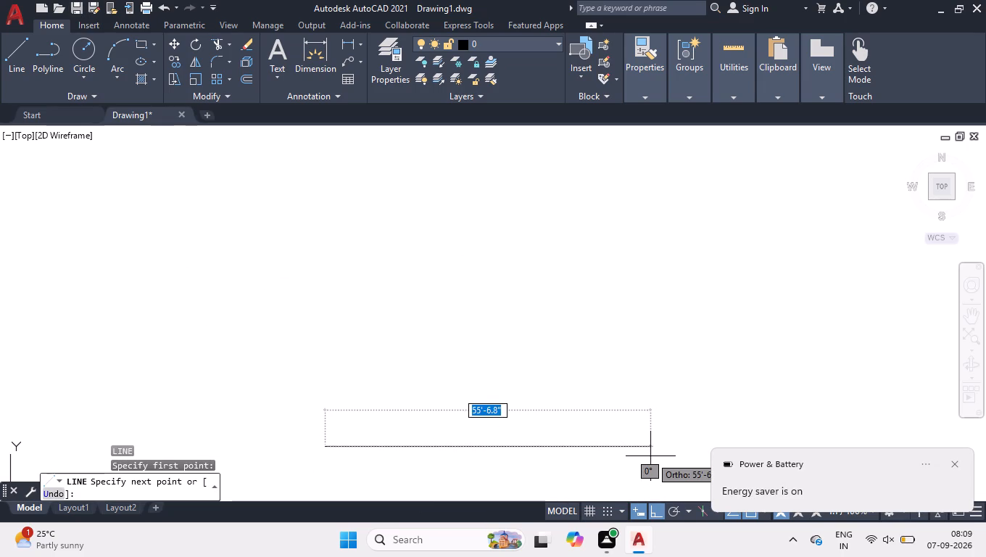
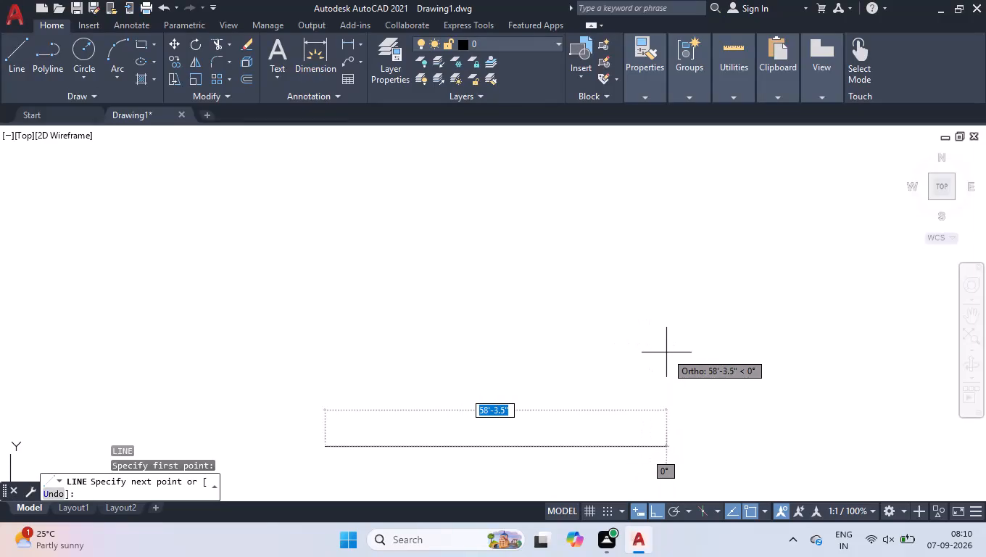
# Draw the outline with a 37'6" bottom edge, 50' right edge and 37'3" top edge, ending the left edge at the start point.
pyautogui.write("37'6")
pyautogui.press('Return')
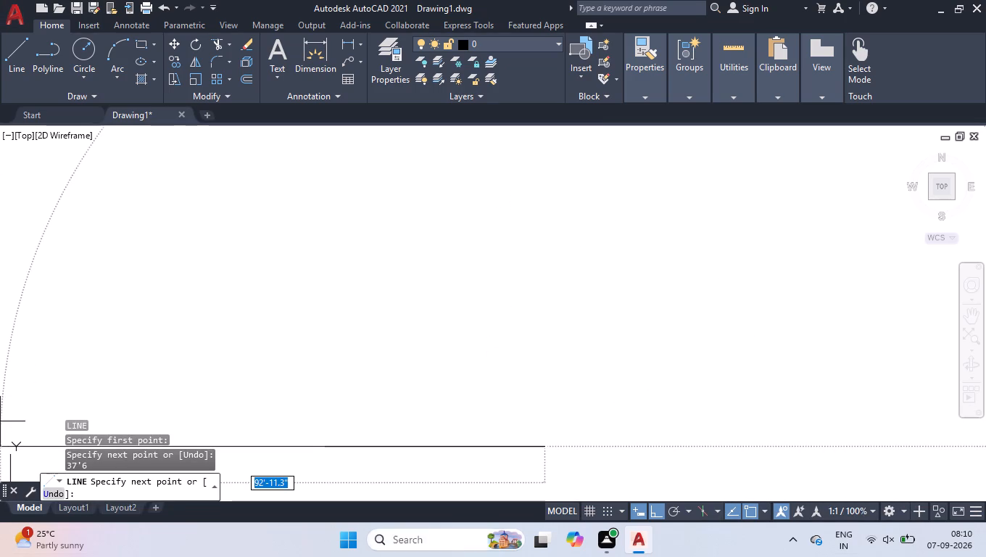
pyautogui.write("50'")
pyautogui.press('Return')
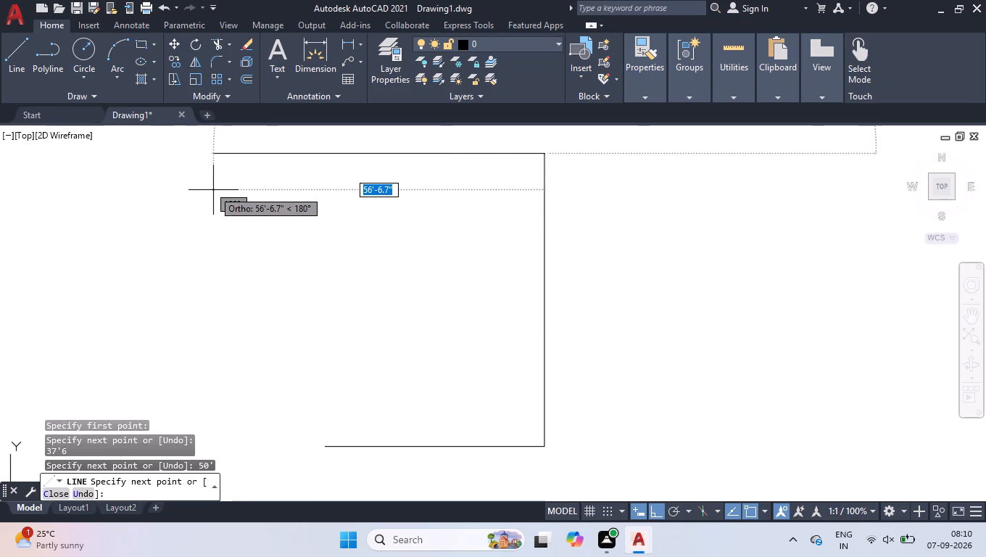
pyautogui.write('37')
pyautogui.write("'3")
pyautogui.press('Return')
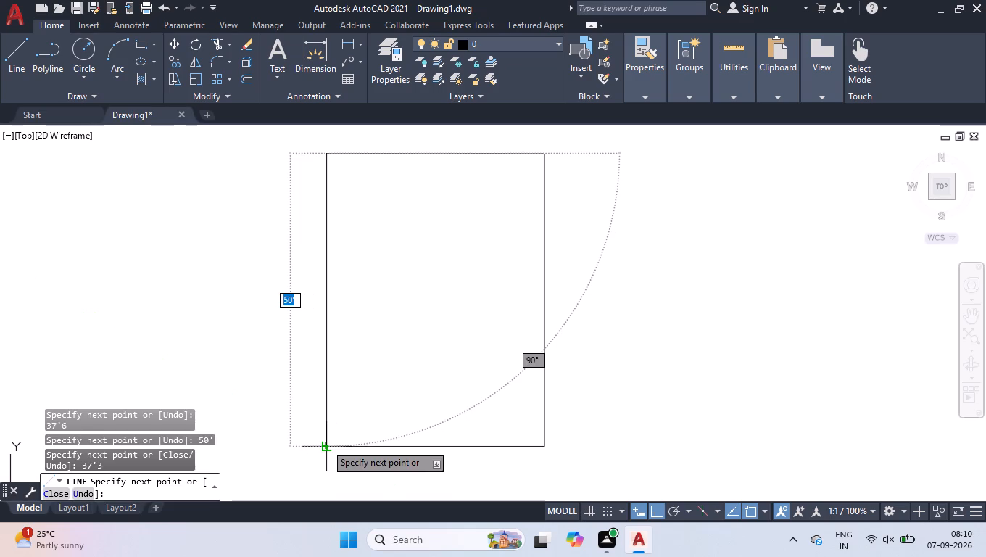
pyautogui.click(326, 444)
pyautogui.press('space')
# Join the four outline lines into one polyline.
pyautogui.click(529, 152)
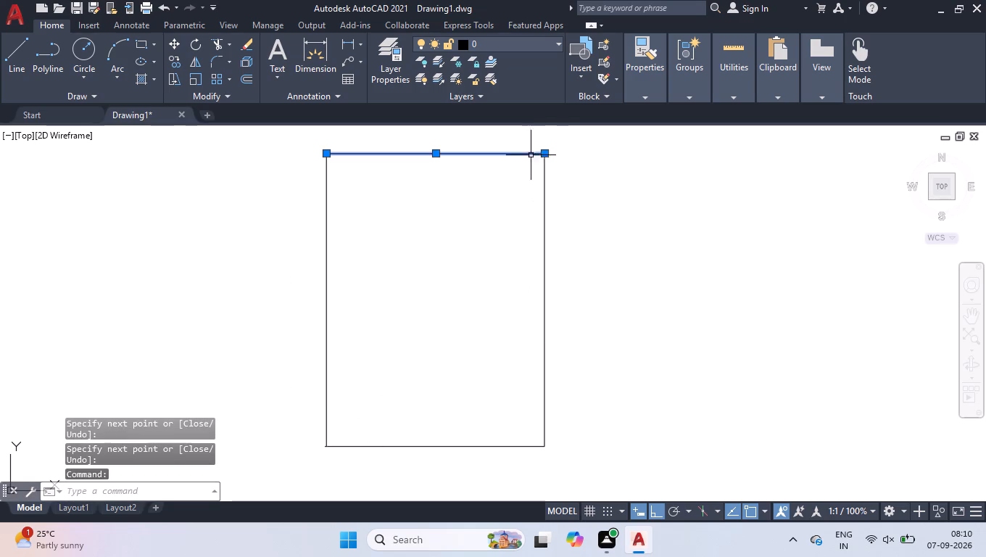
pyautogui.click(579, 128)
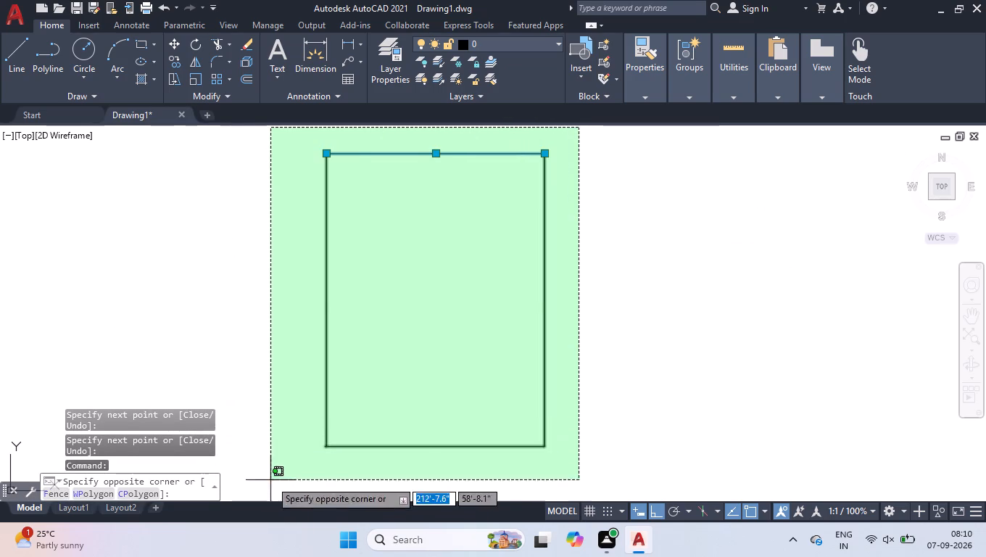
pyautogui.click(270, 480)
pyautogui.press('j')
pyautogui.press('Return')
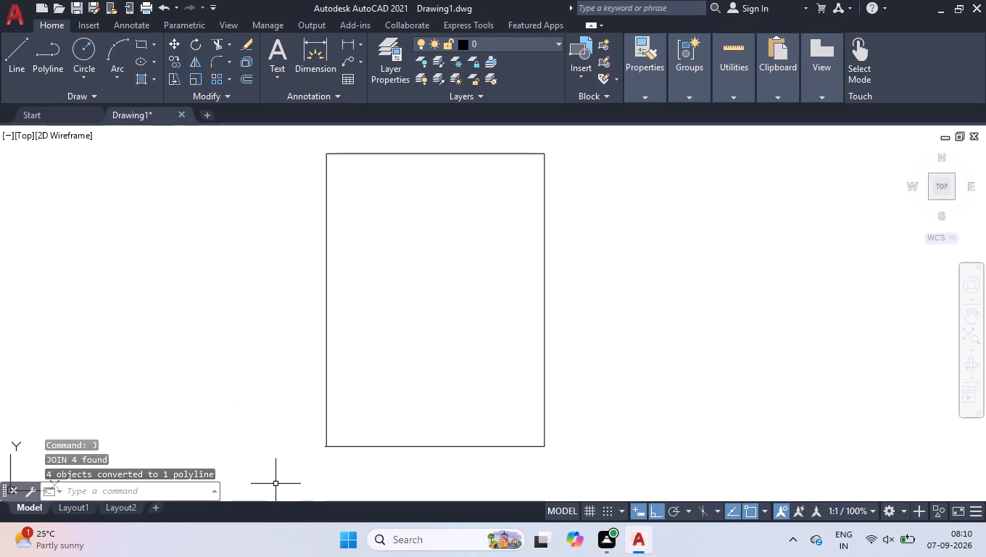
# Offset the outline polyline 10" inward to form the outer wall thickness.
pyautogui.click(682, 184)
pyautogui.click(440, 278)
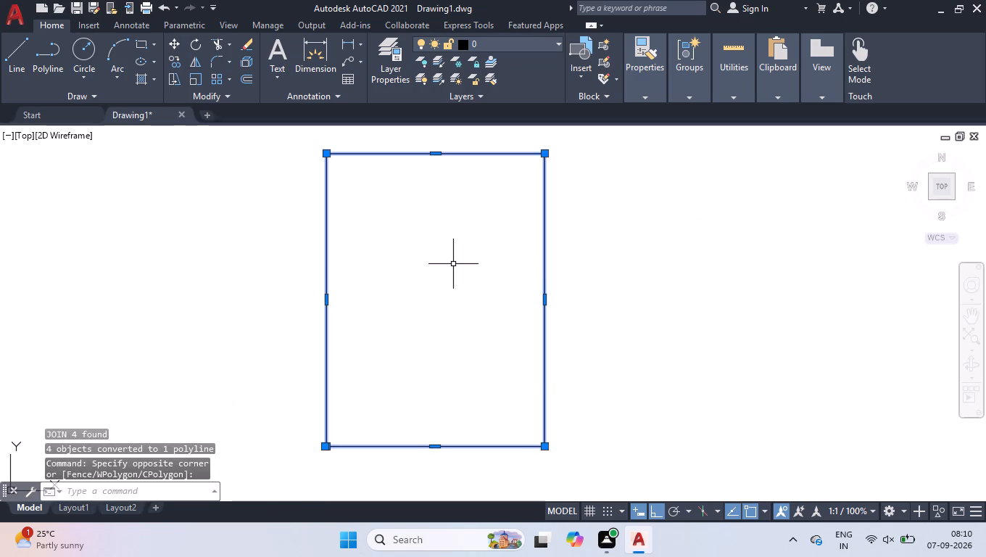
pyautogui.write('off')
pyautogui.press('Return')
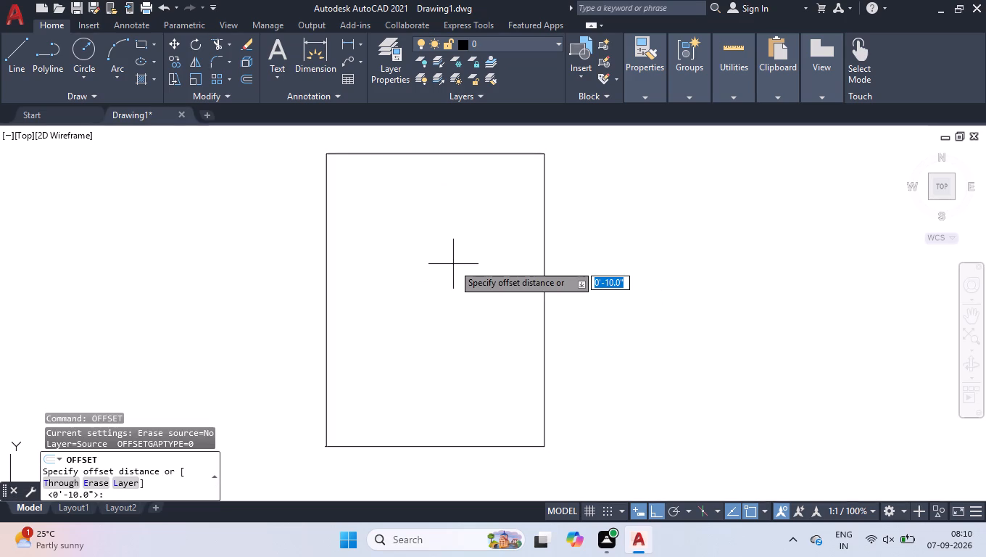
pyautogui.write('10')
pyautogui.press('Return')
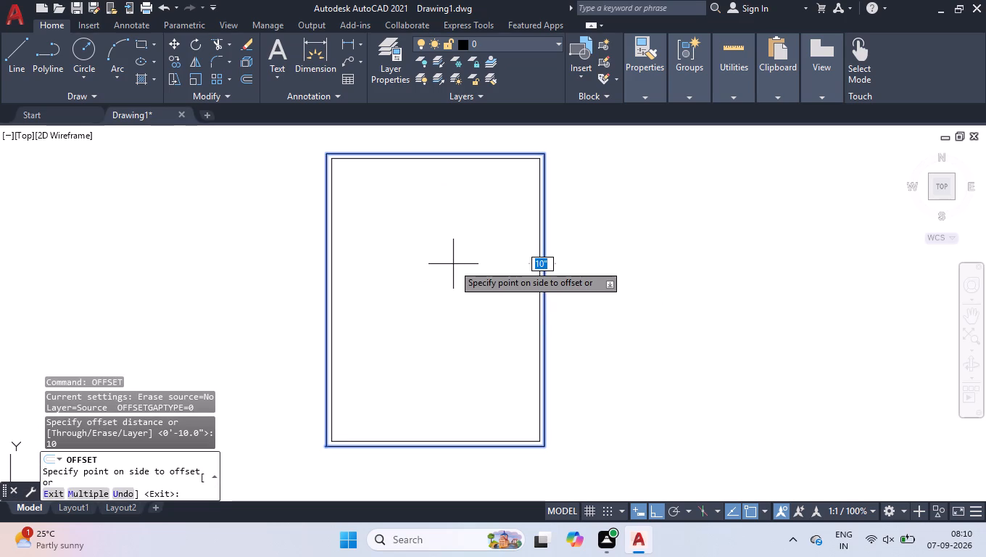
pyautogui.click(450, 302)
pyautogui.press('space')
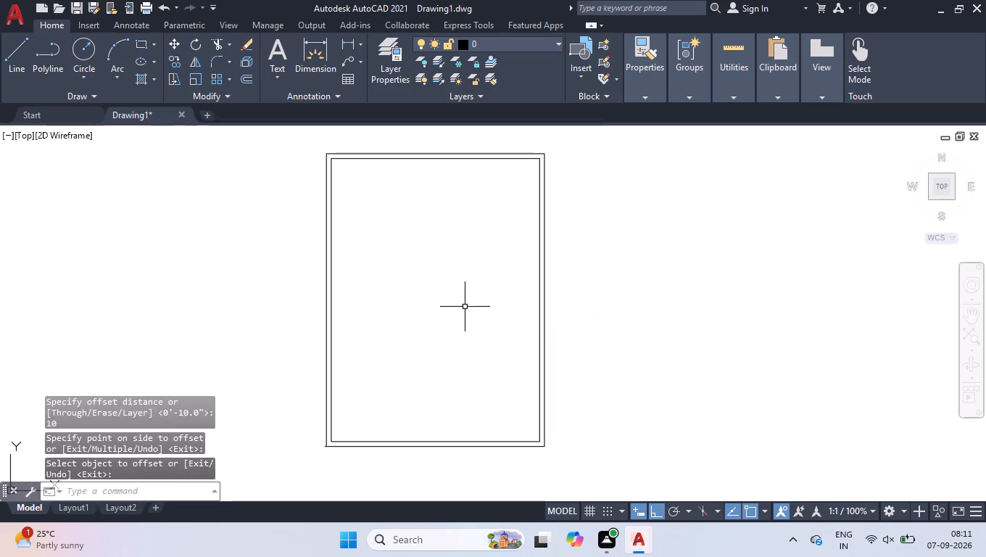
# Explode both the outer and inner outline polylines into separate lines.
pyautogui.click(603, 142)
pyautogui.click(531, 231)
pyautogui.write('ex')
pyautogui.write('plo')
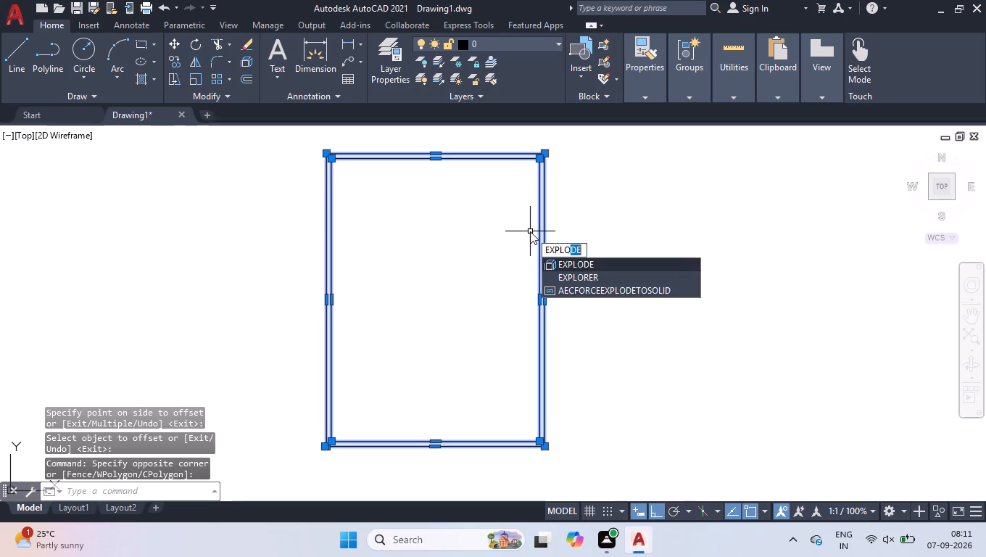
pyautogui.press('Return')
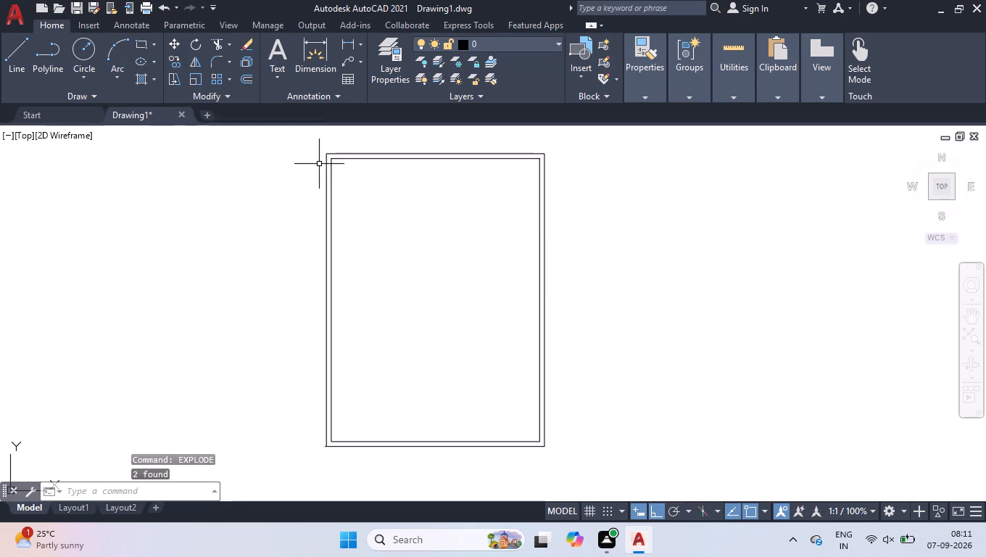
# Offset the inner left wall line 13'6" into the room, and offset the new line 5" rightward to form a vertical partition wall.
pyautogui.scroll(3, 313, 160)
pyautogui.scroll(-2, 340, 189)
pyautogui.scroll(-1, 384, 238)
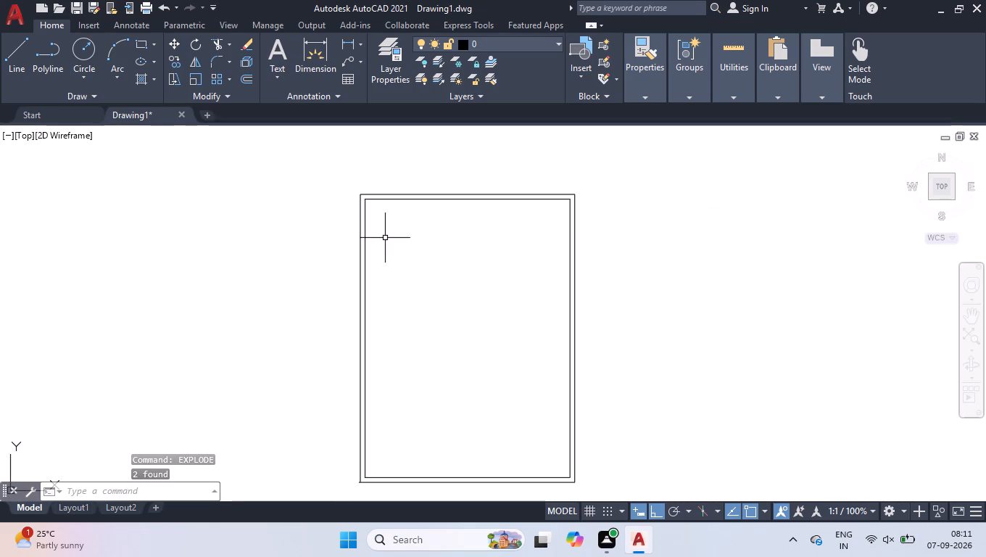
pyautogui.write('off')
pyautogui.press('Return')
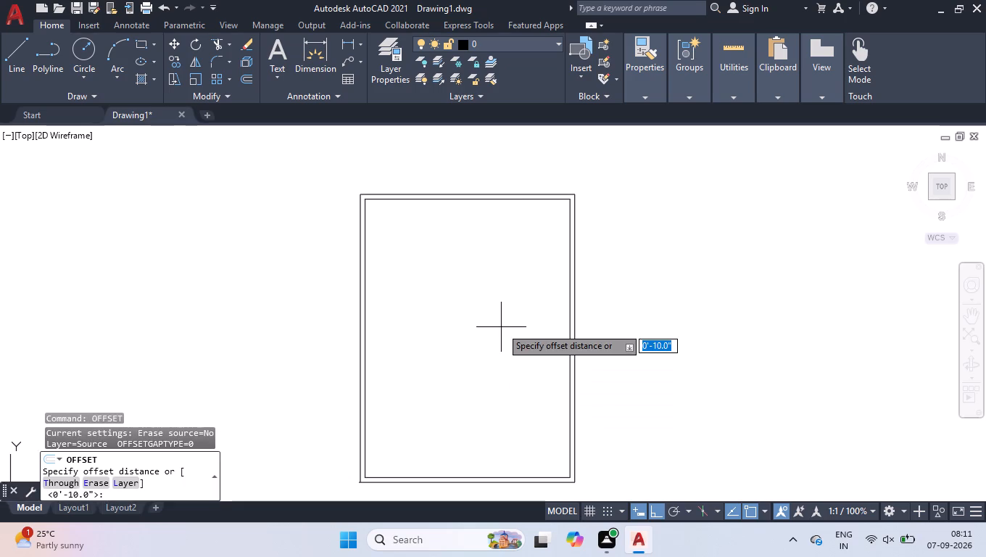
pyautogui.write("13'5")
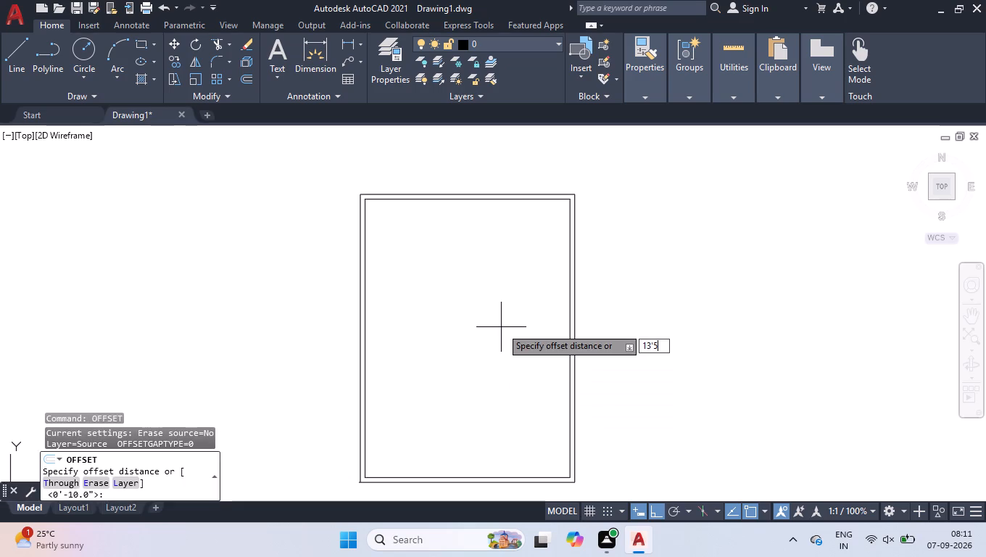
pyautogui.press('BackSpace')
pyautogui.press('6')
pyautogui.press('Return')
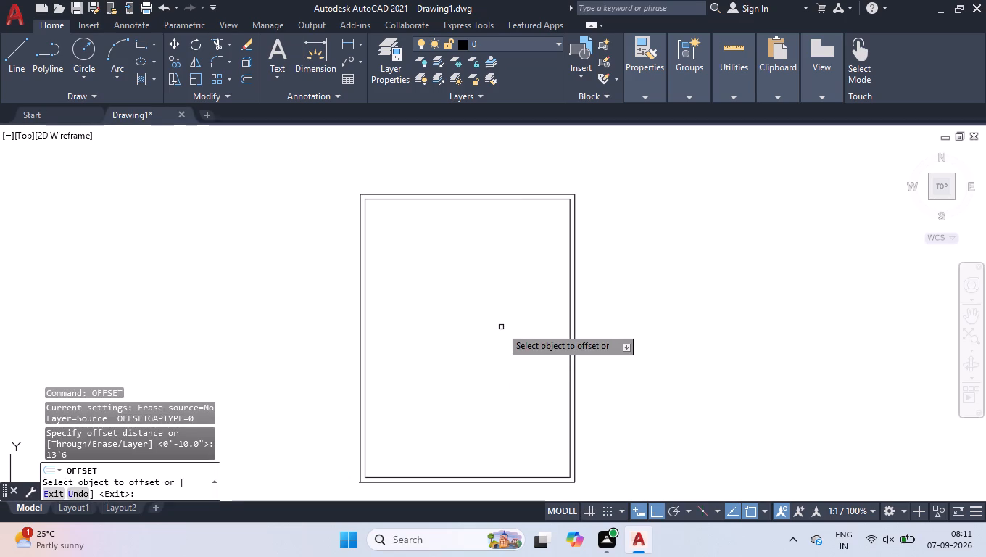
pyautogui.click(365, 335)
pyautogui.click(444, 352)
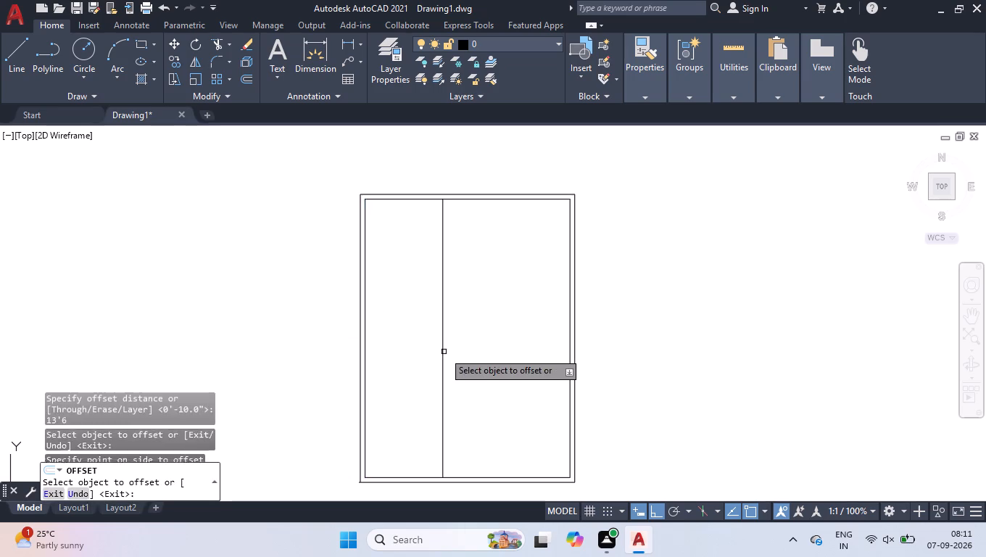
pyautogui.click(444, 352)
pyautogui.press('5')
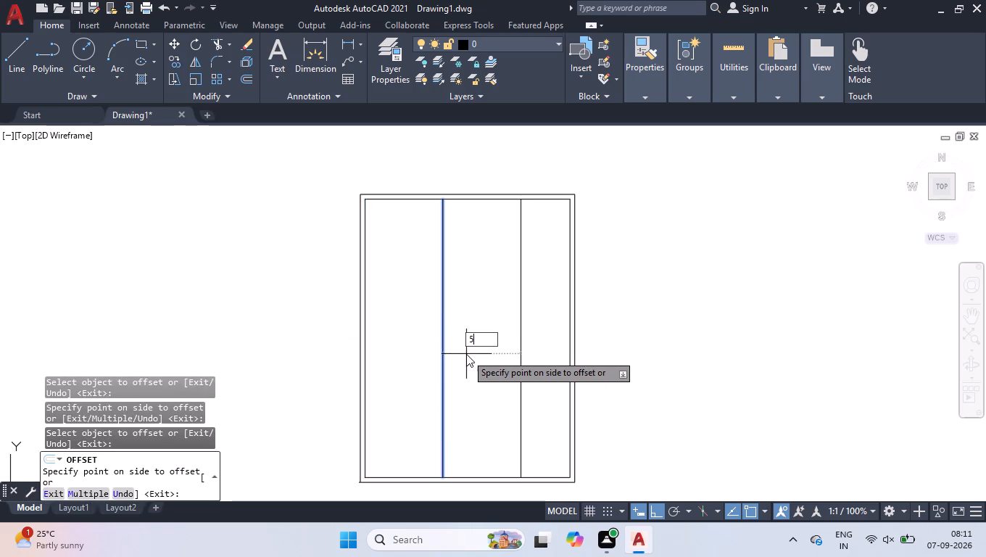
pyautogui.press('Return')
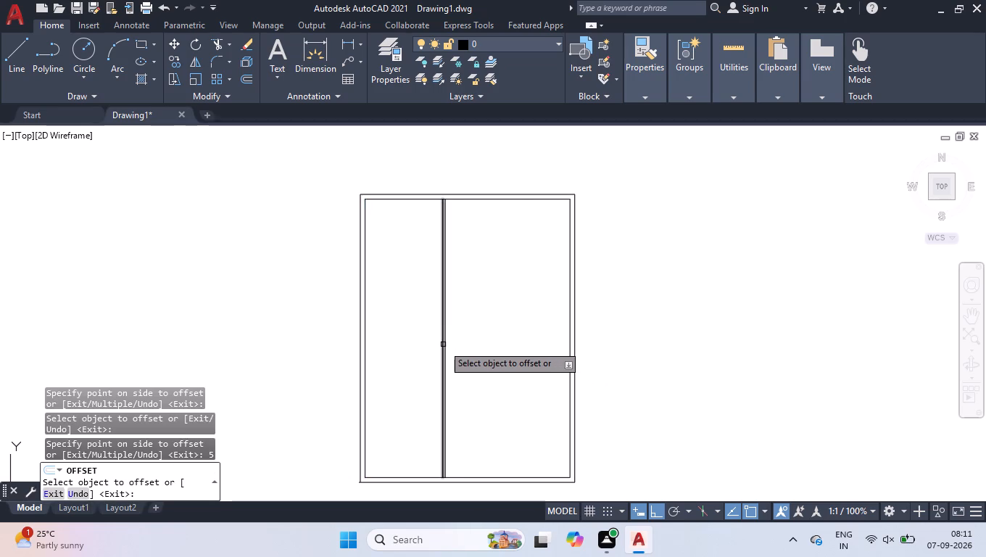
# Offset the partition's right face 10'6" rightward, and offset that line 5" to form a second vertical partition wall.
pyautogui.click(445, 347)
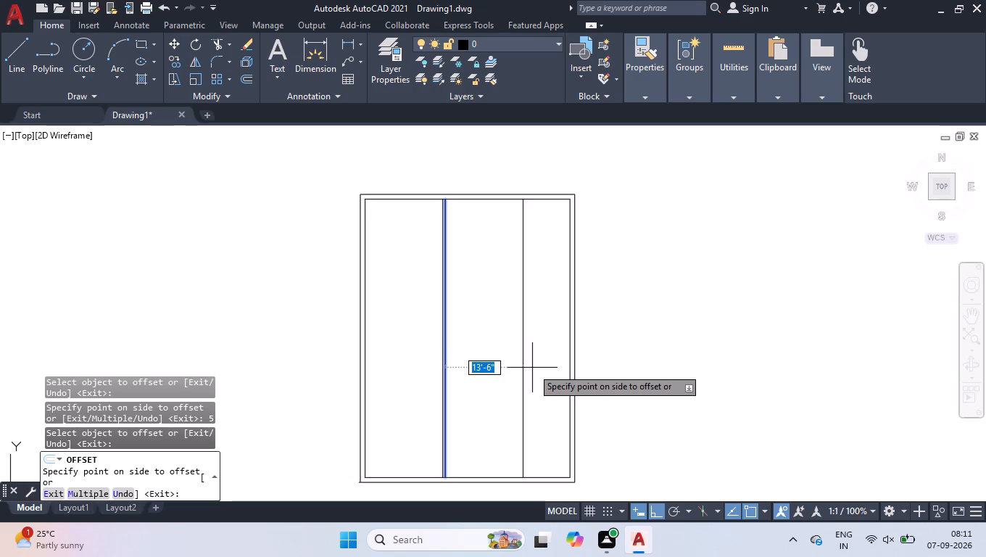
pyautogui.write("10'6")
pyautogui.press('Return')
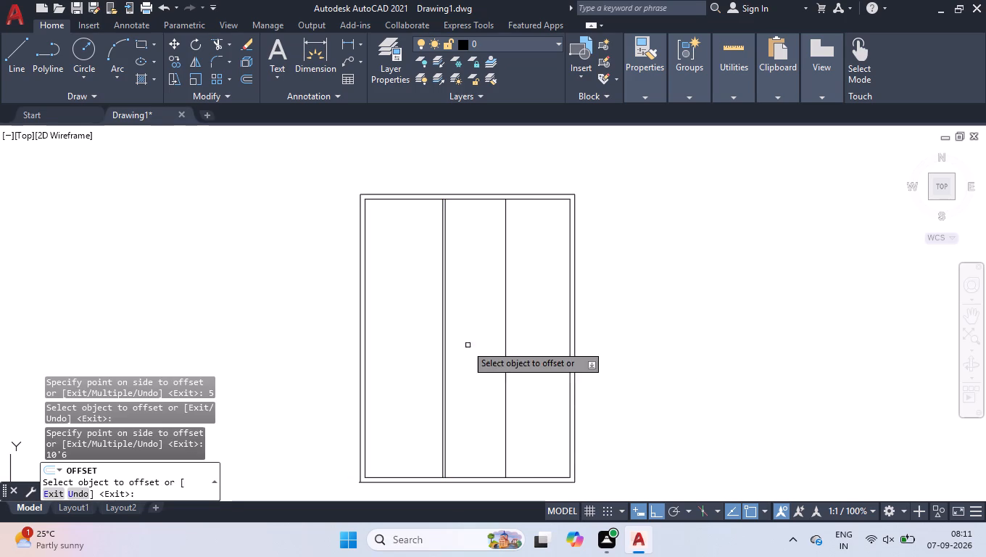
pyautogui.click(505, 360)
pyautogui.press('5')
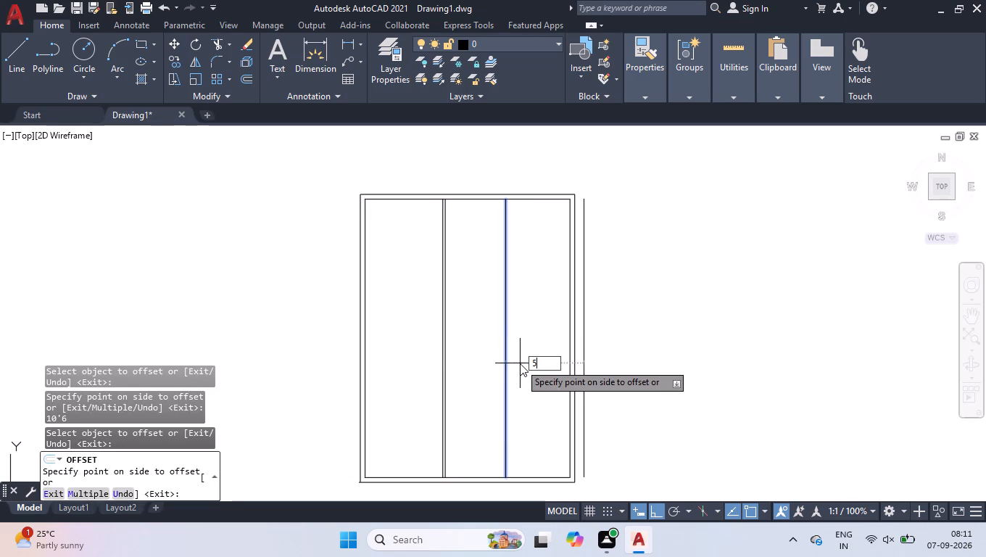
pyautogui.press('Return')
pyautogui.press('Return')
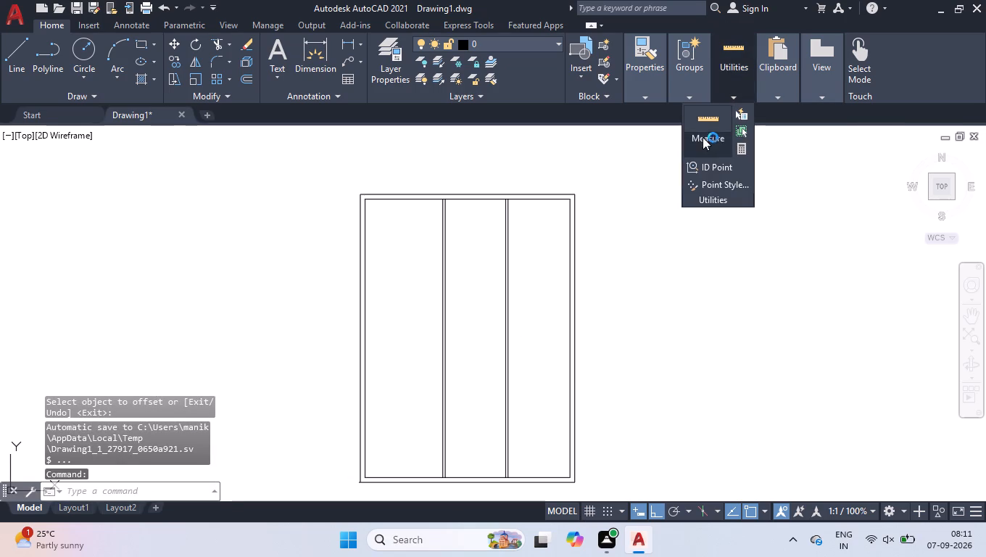
# Measure the width and height of the rightmost room between its wall faces.
pyautogui.click(703, 121)
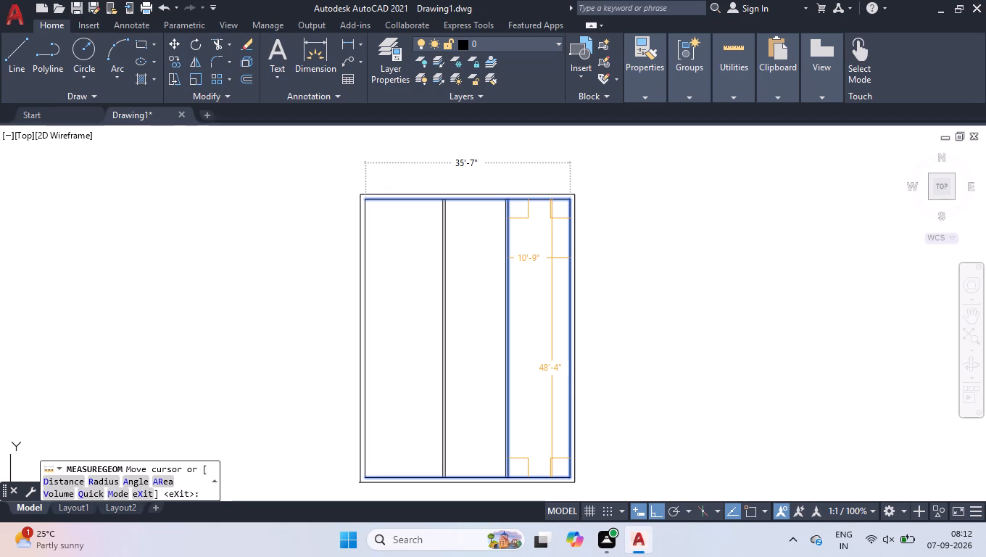
pyautogui.press('space')
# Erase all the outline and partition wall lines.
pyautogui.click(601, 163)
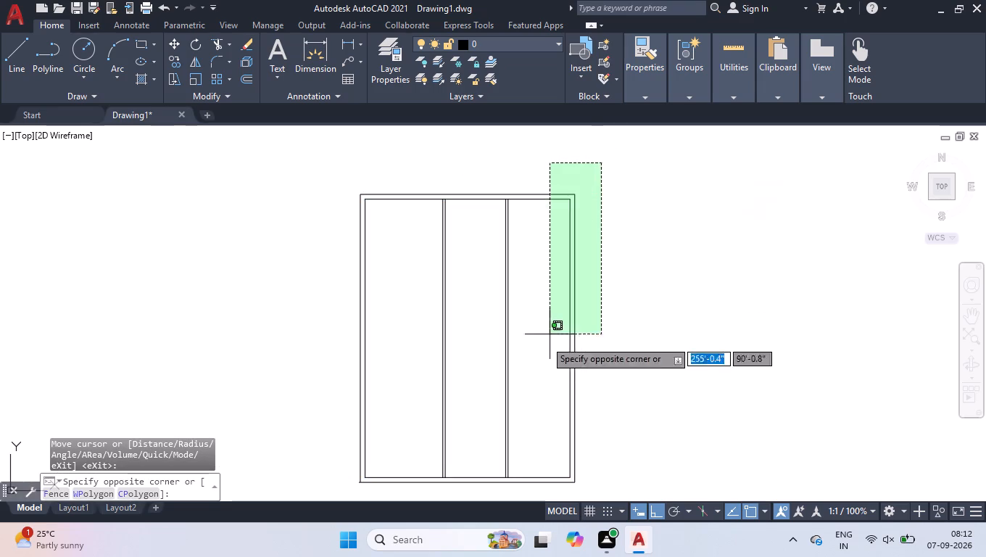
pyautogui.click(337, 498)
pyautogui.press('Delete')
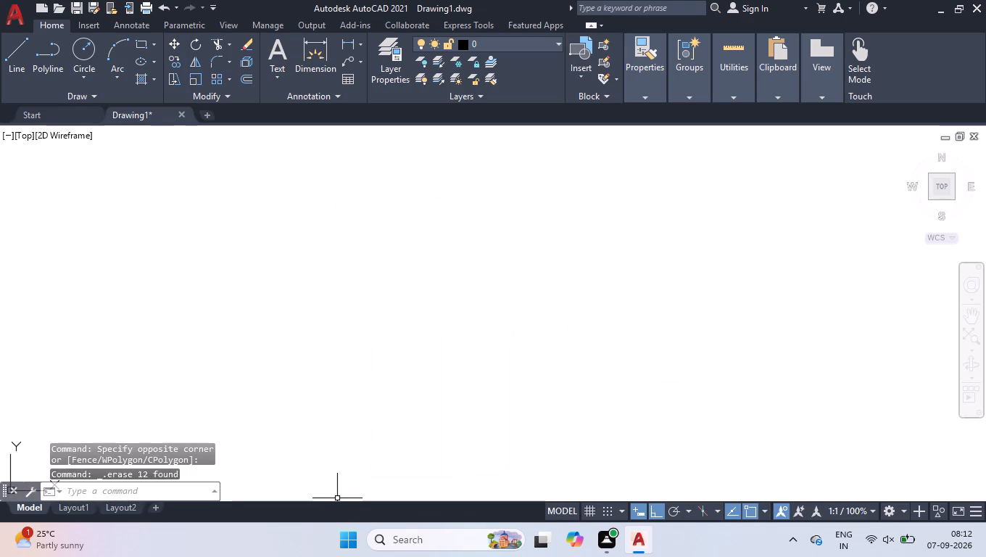
# Draw a closed rectangular outline from lines, 40' wide and 50' high, starting at a freely picked lower left corner.
pyautogui.press('l')
pyautogui.press('Return')
pyautogui.click(345, 459)
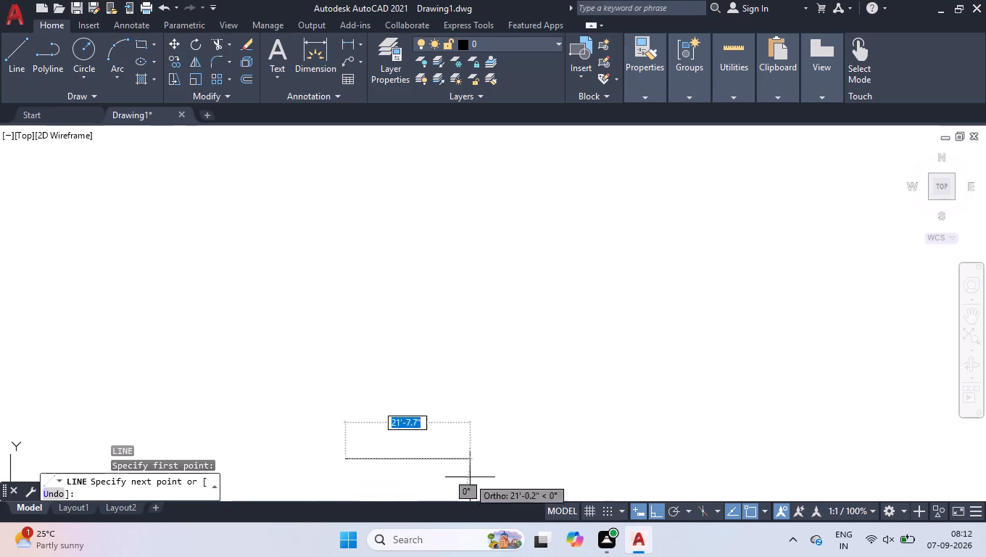
pyautogui.write("40'")
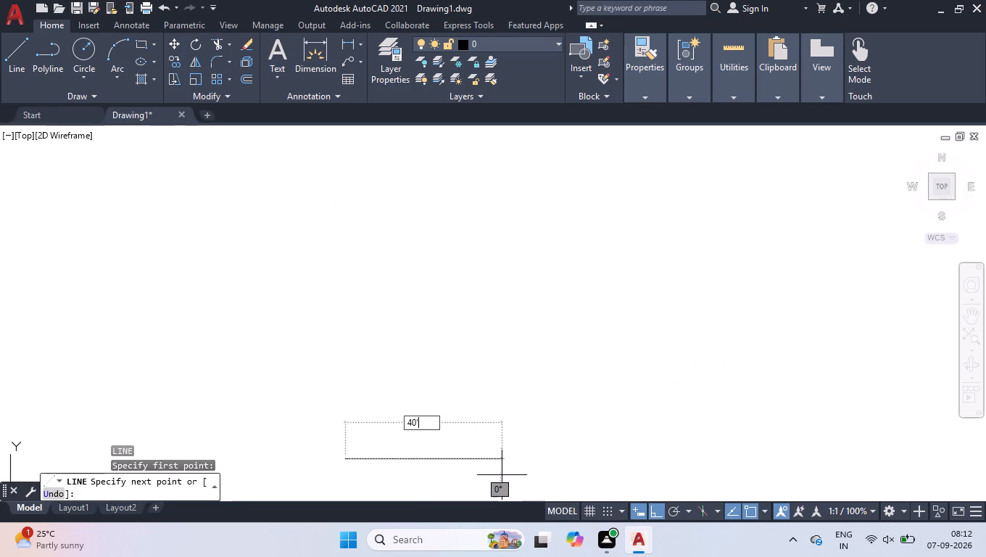
pyautogui.press('Return')
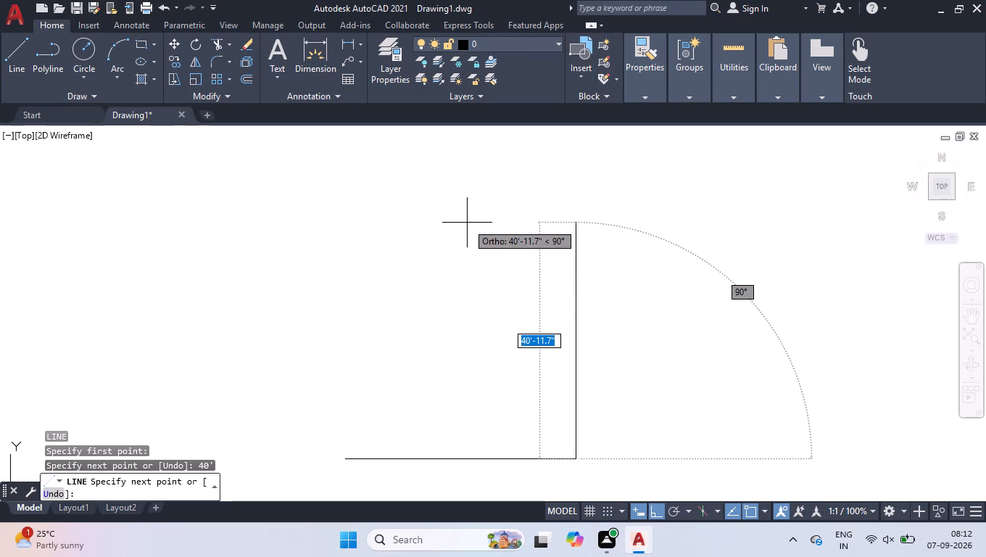
pyautogui.write("50'")
pyautogui.press('Return')
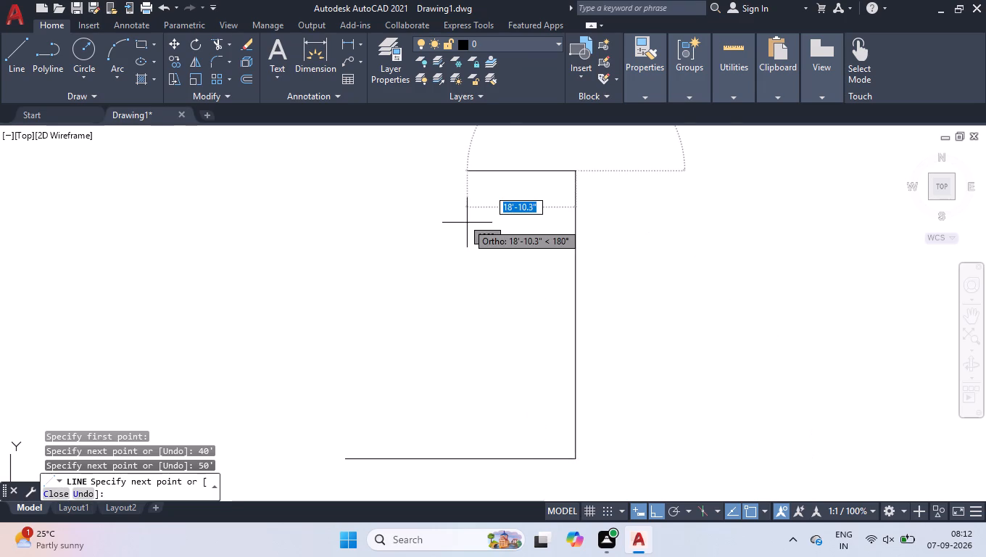
pyautogui.write("40'")
pyautogui.press('Return')
pyautogui.press('c')
pyautogui.press('Return')
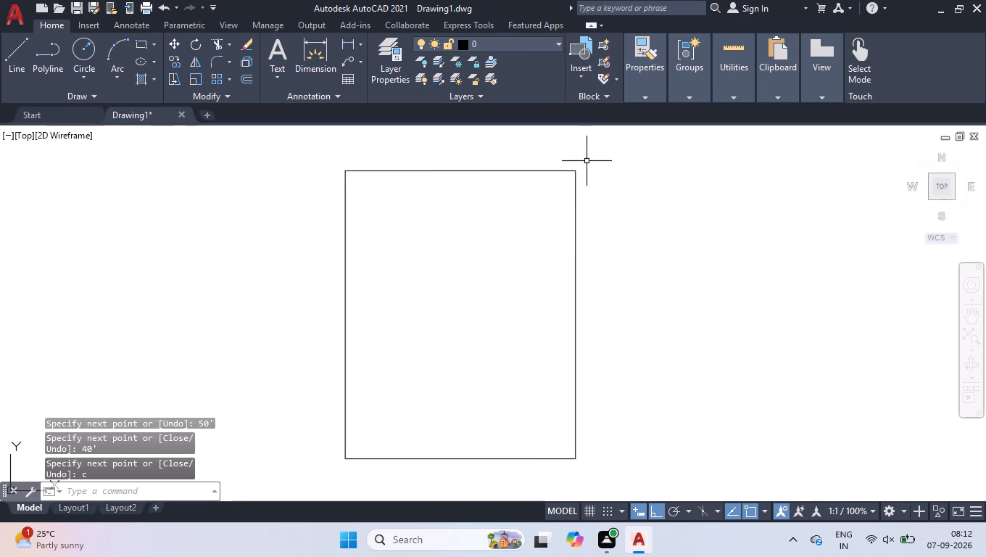
# Join the four lines of the 40' by 50' outline into one polyline.
pyautogui.click(581, 147)
pyautogui.click(291, 485)
pyautogui.press('j')
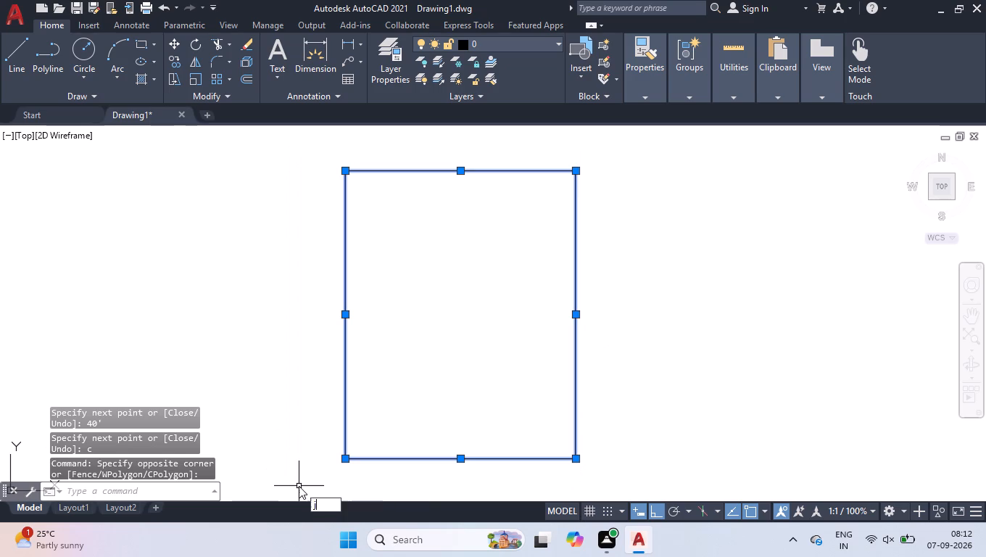
pyautogui.press('Return')
# Offset the 40' by 50' outline polyline 10" inward to form the outer wall thickness.
pyautogui.press('p')
pyautogui.press('BackSpace')
pyautogui.write('off')
pyautogui.press('Return')
pyautogui.write('10')
pyautogui.press('Return')
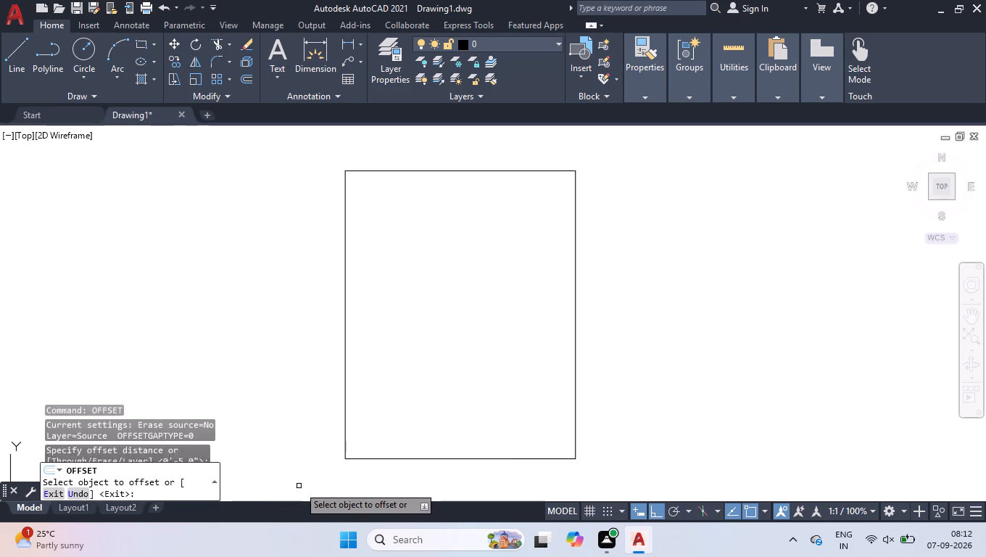
pyautogui.click(346, 332)
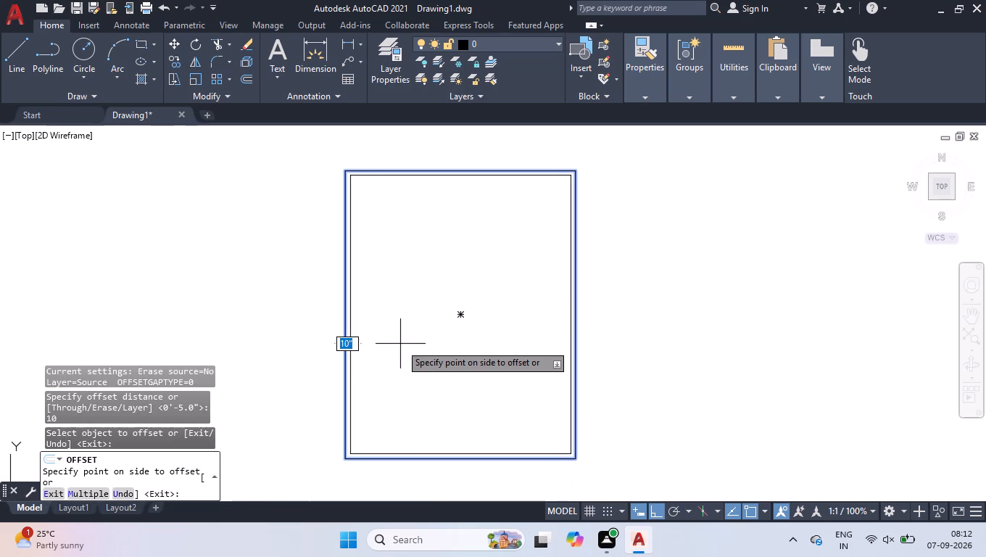
pyautogui.click(400, 344)
pyautogui.press('space')
# Explode the outer and inner wall outline polylines into separate lines.
pyautogui.click(609, 248)
pyautogui.click(456, 288)
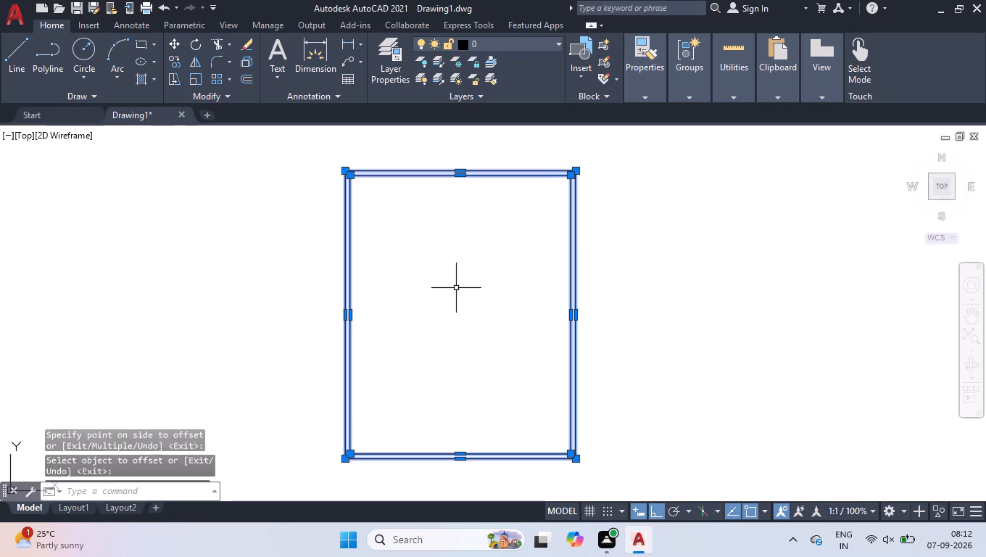
pyautogui.write('explo')
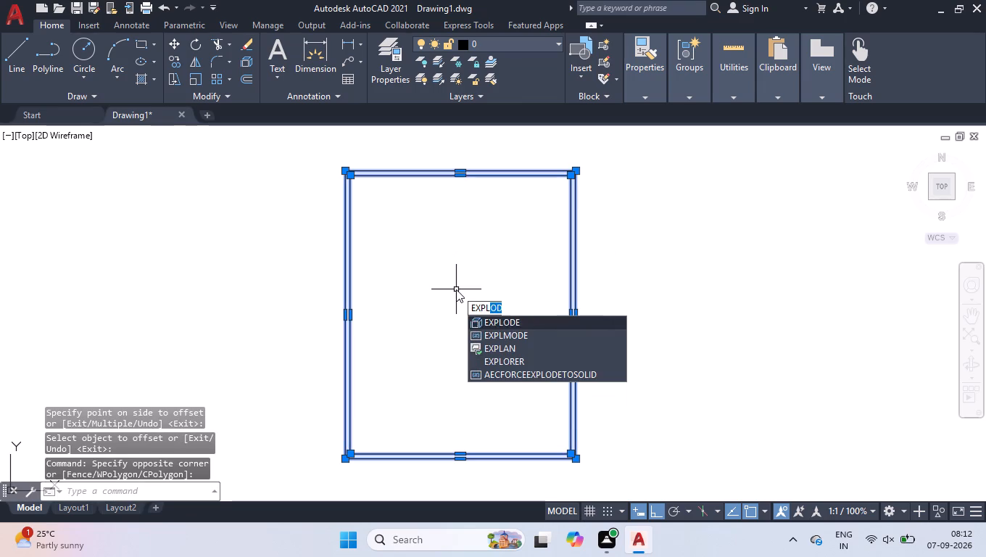
pyautogui.press('Return')
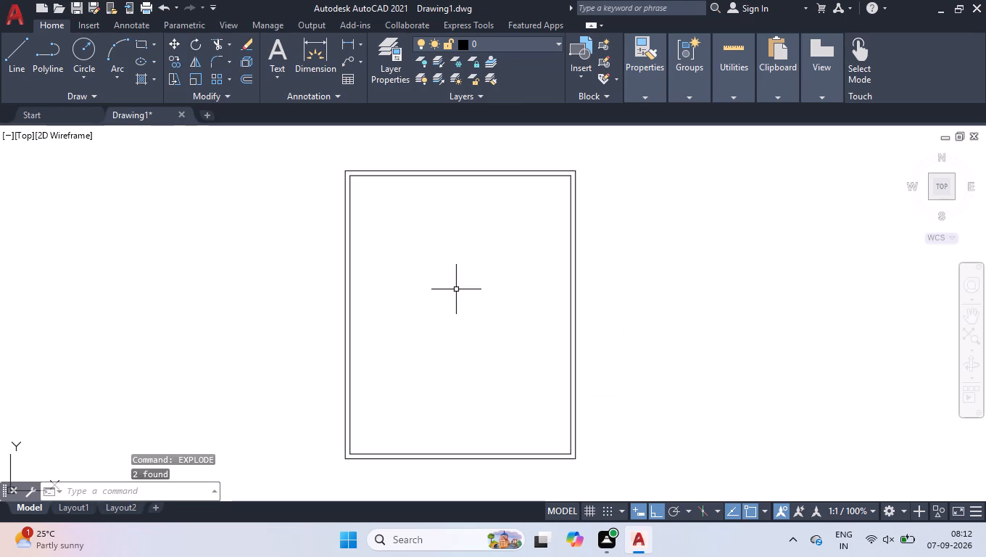
# Create the first vertical partition by offsetting the left wall's inner line 13'6" inward, then that new line 5" further right.
pyautogui.write('off')
pyautogui.press('Return')
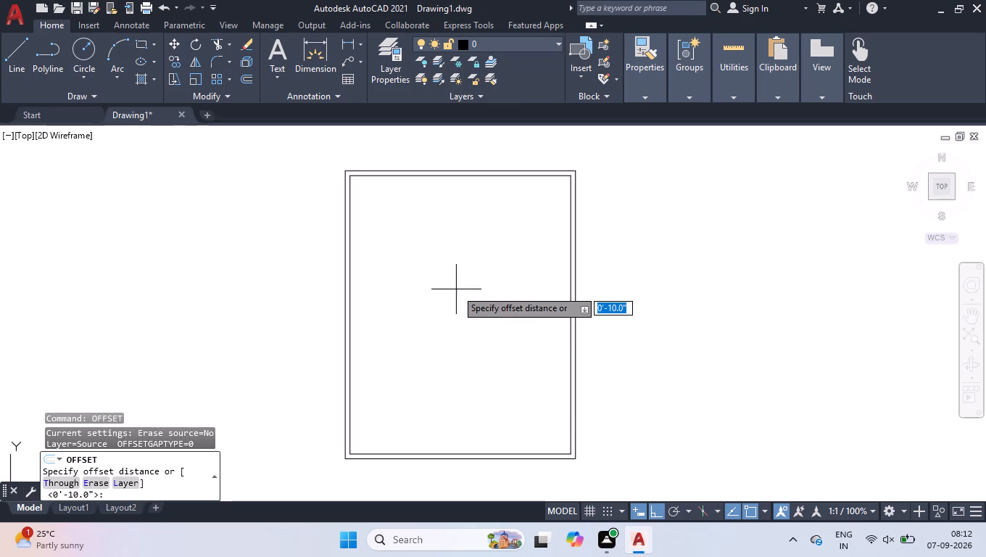
pyautogui.write('13')
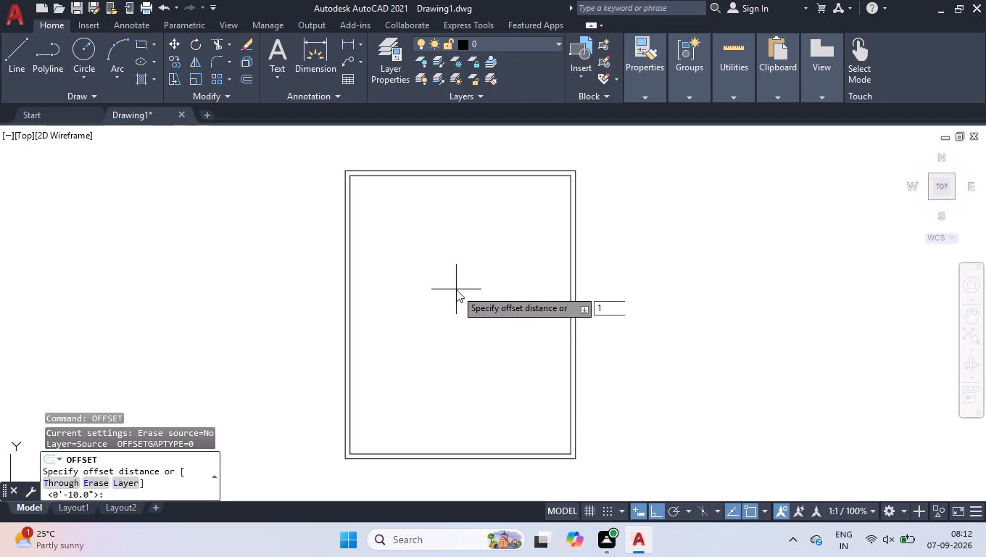
pyautogui.write("'6")
pyautogui.press('Return')
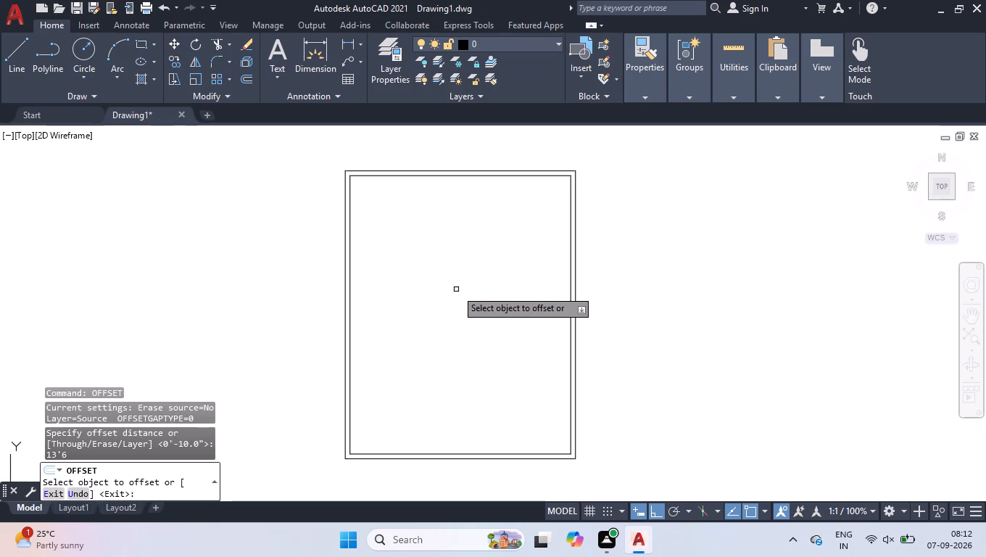
pyautogui.click(352, 285)
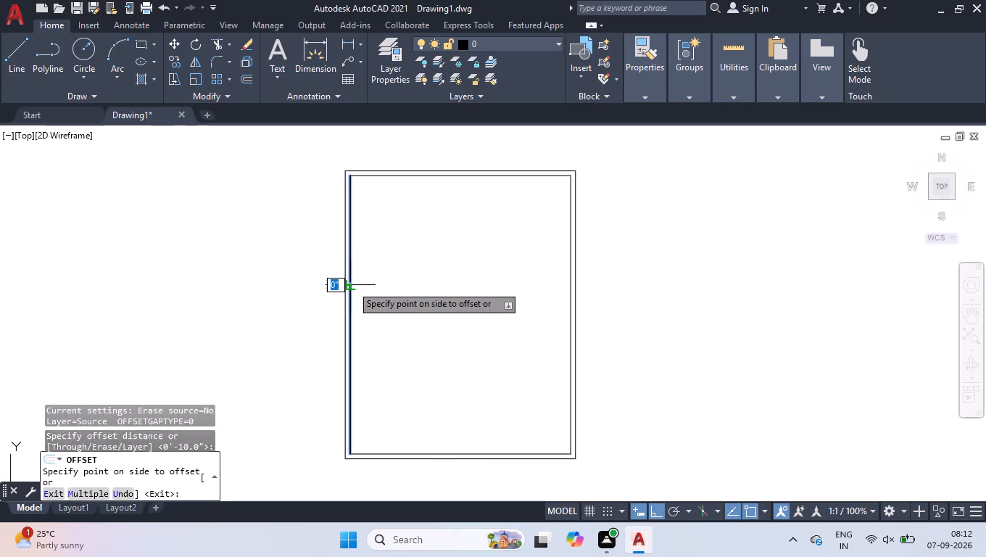
pyautogui.click(428, 297)
pyautogui.click(428, 297)
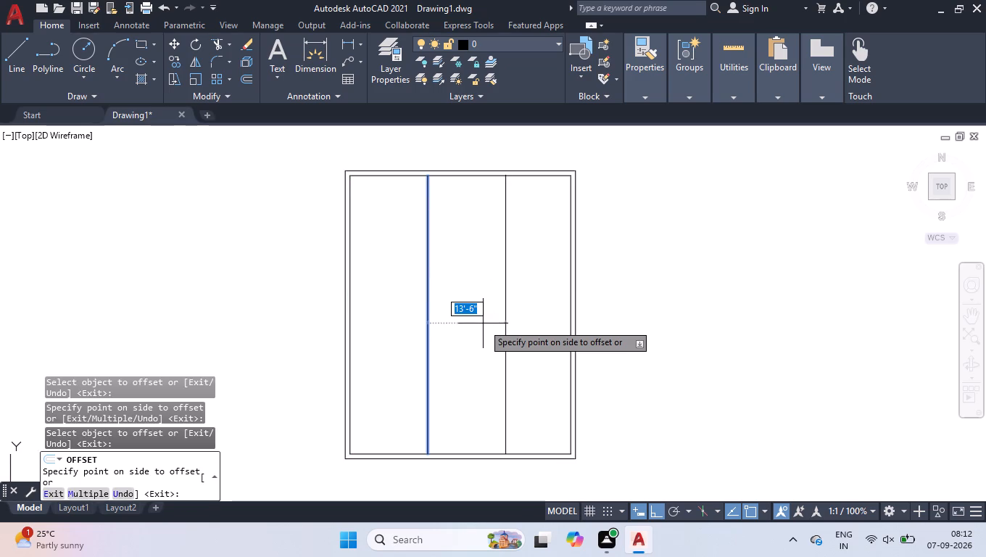
pyautogui.press('5')
pyautogui.press('Return')
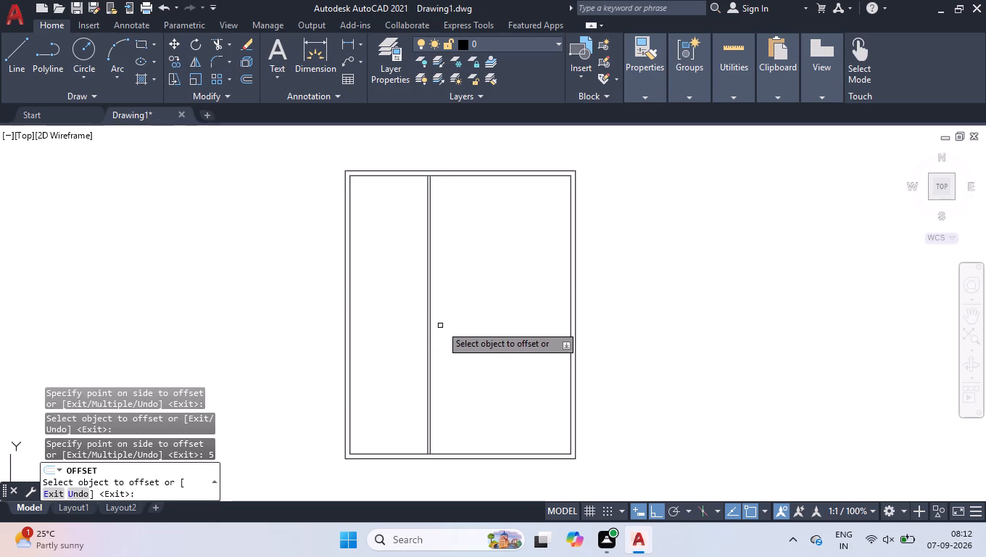
# Create the second vertical partition by offsetting the first partition's right line 10'6" to the right, then the new line another 5".
pyautogui.click(431, 308)
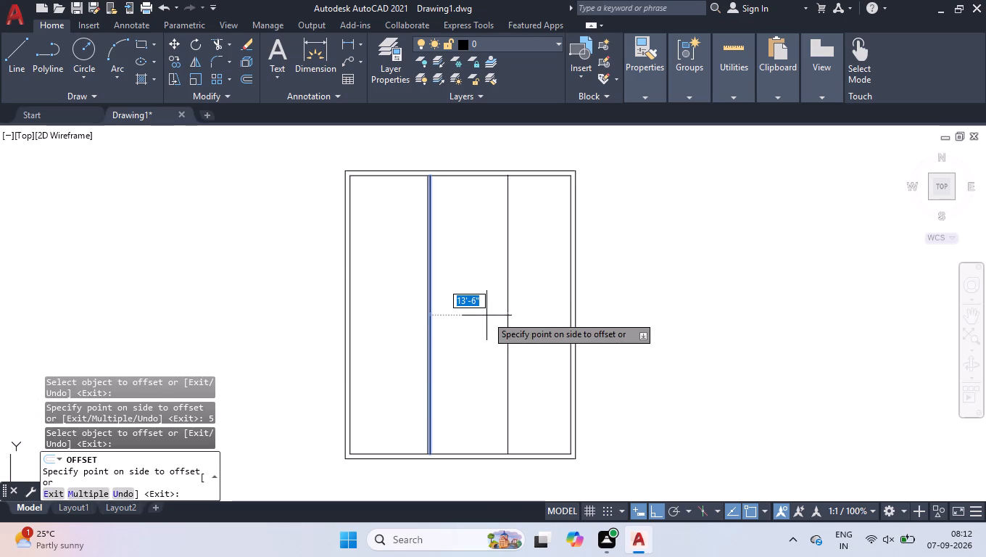
pyautogui.write("10'6")
pyautogui.press('Return')
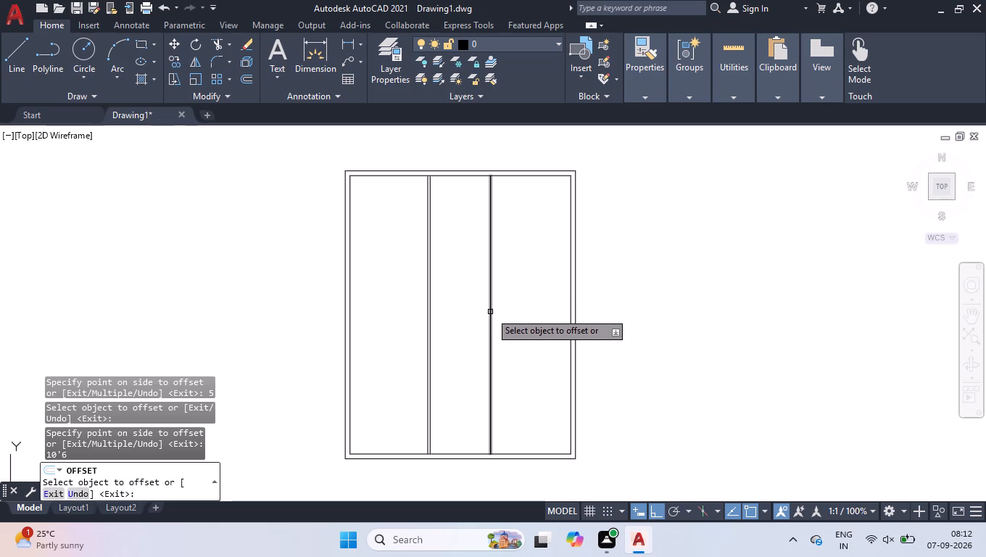
pyautogui.click(490, 312)
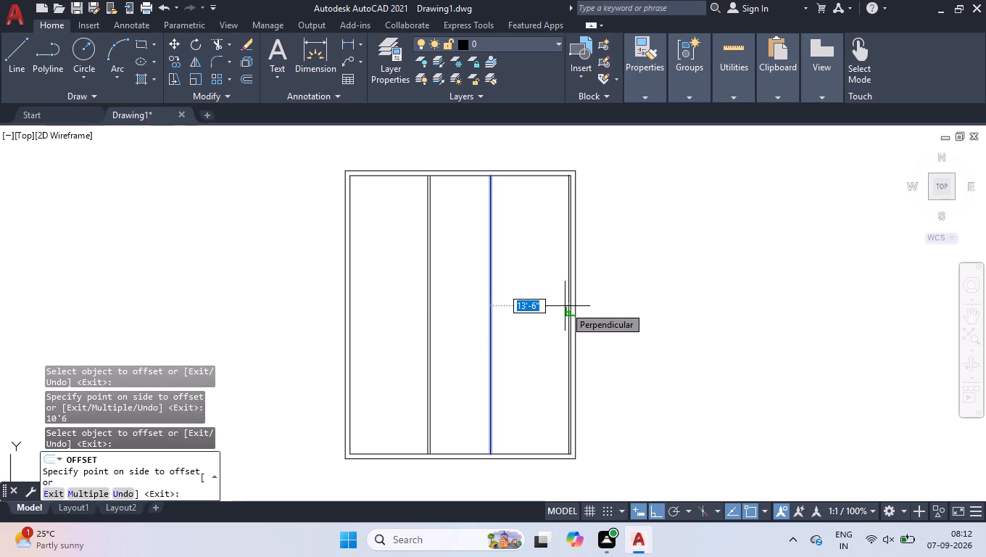
pyautogui.press('5')
pyautogui.press('Return')
pyautogui.press('Return')
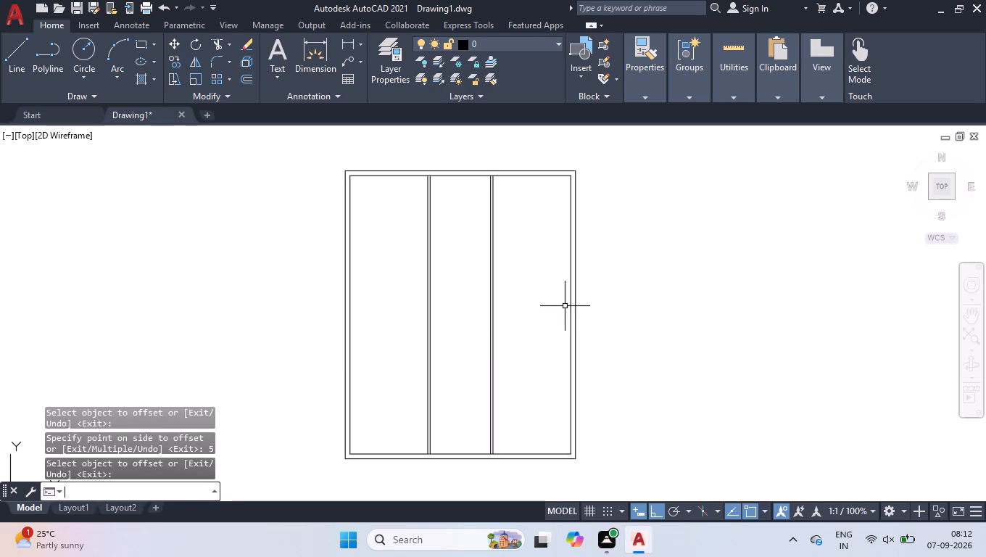
# Offset the top wall's inner line 12' downward for the first horizontal partition.
pyautogui.scroll(2, 442, 178)
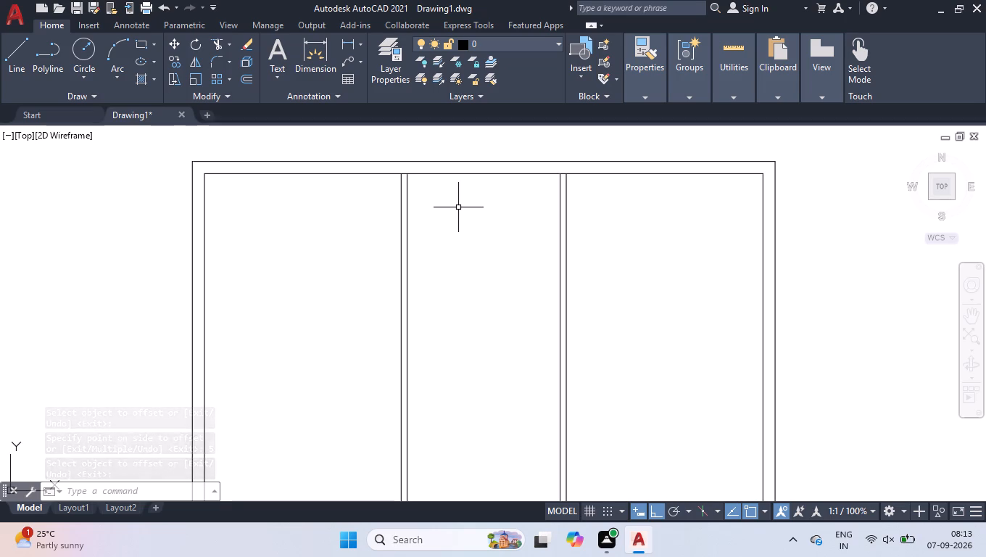
pyautogui.write('off')
pyautogui.press('Return')
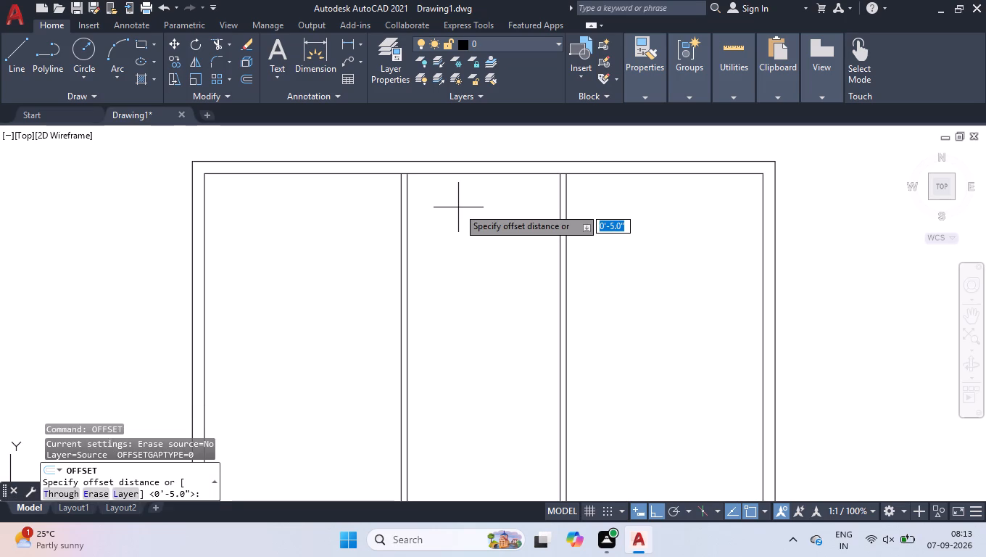
pyautogui.write("12'")
pyautogui.press('Return')
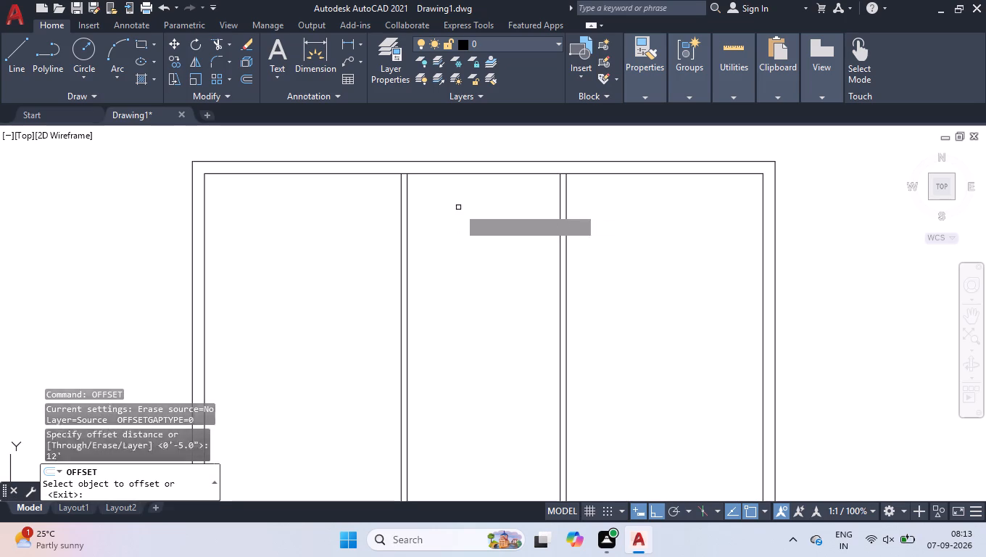
pyautogui.click(452, 173)
pyautogui.click(512, 331)
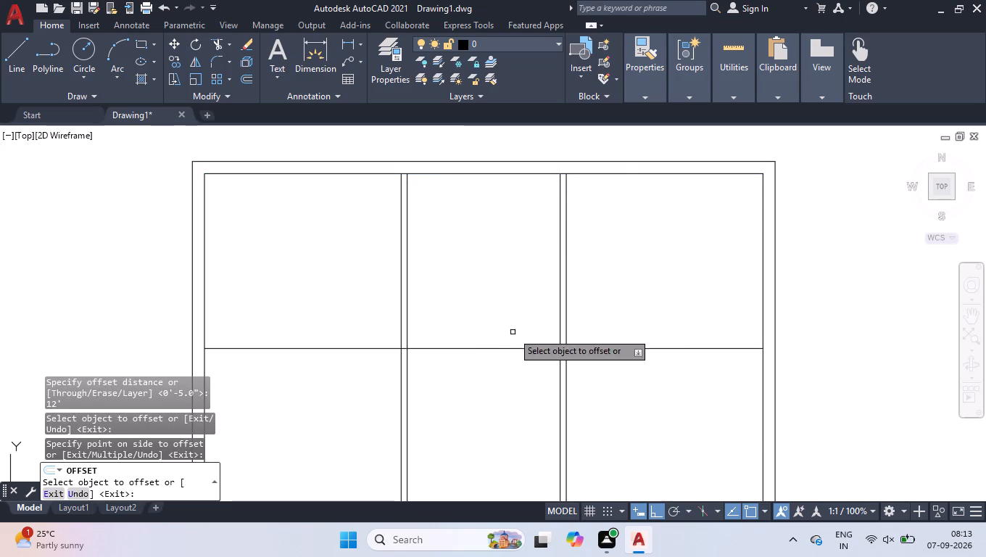
# Lower the display brightness to its minimum in the Windows quick settings and return to the drawing.
pyautogui.click(892, 549)
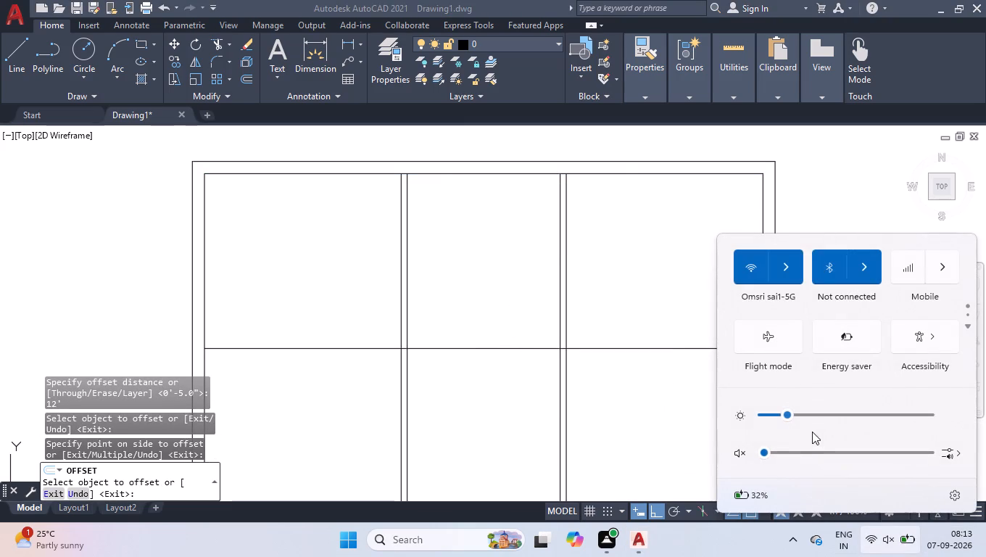
pyautogui.moveTo(783, 414); pyautogui.dragTo(690, 426)
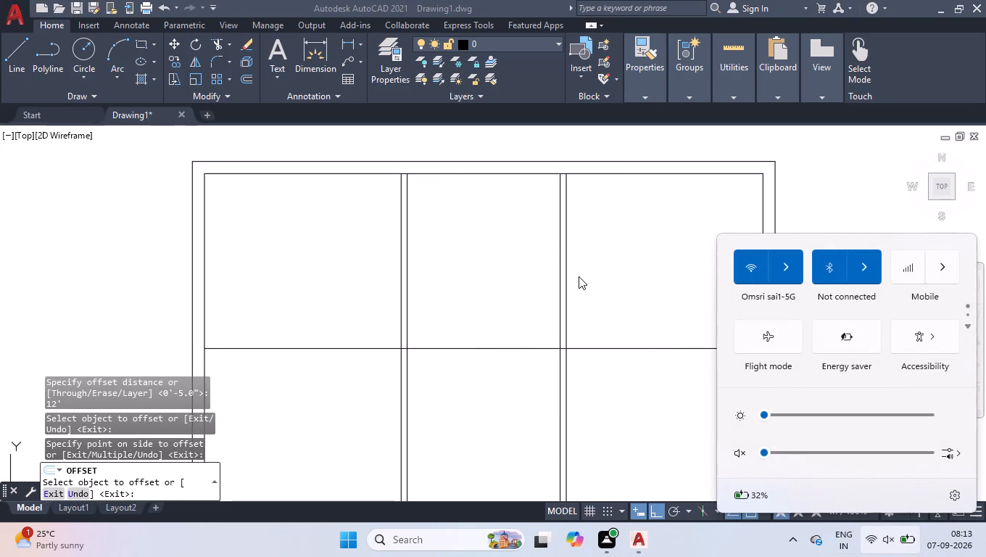
pyautogui.click(579, 273)
# Offset the first horizontal partition line 5" downward to give the partition its thickness.
pyautogui.scroll(-3, 638, 284)
pyautogui.scroll(3, 615, 325)
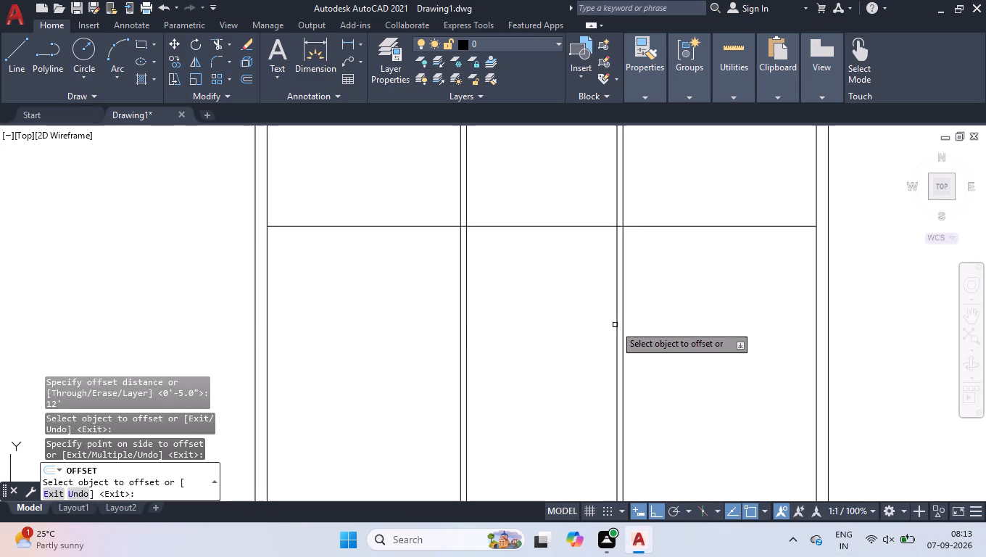
pyautogui.click(560, 227)
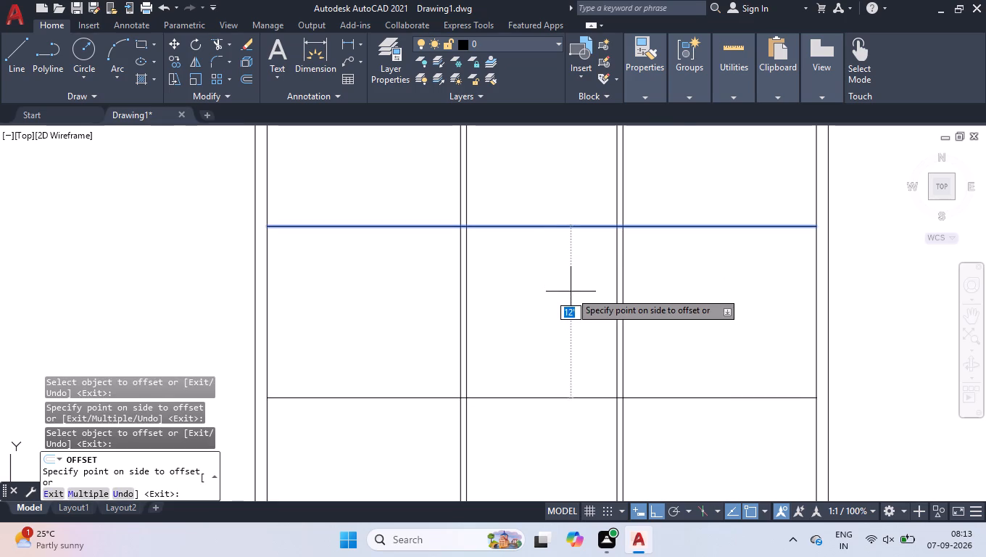
pyautogui.press('5')
pyautogui.press('Return')
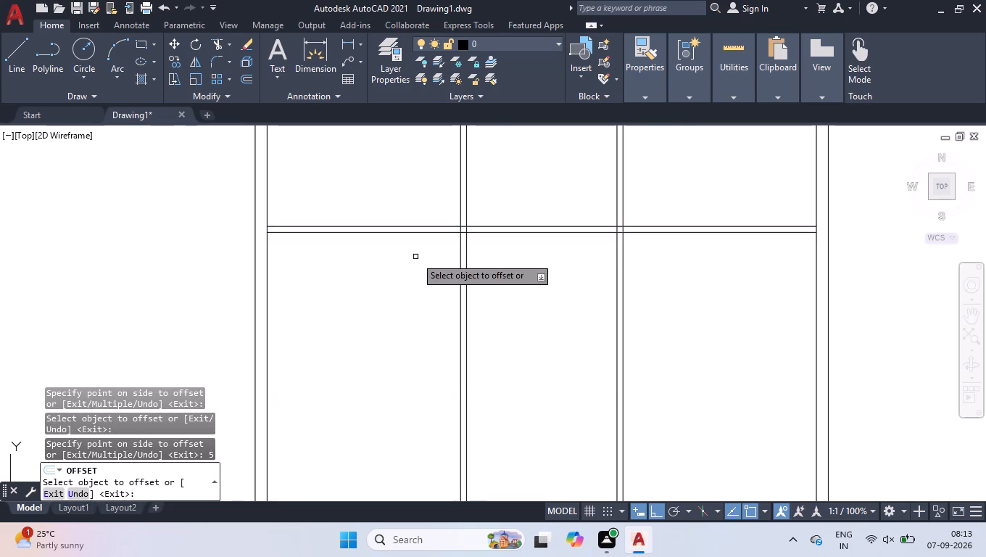
# Create the second horizontal partition by offsetting the first one's lower line 5' down, then the new line another 5".
pyautogui.click(474, 231)
pyautogui.write("5'")
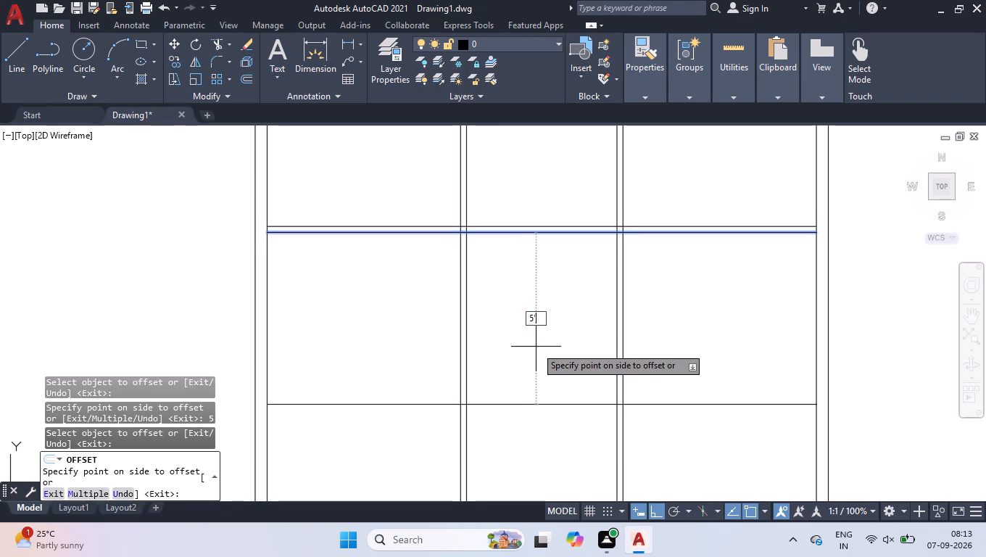
pyautogui.press('Return')
pyautogui.click(533, 304)
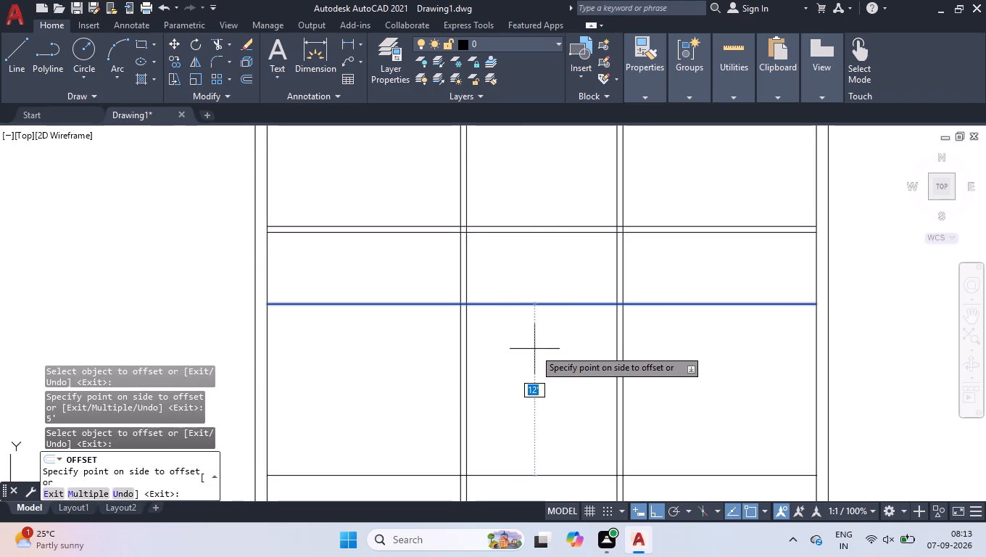
pyautogui.press('5')
pyautogui.press('Return')
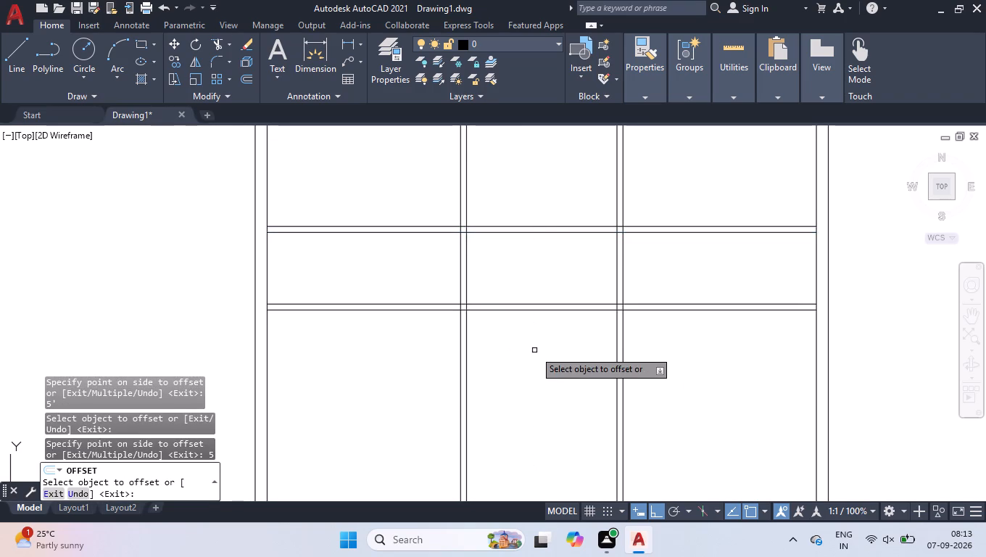
# Create the third horizontal partition by offsetting the second one's lower line 10'2" down, then the new line another 5".
pyautogui.click(551, 311)
pyautogui.write("10'2")
pyautogui.press('Return')
pyautogui.scroll(-3, 637, 172)
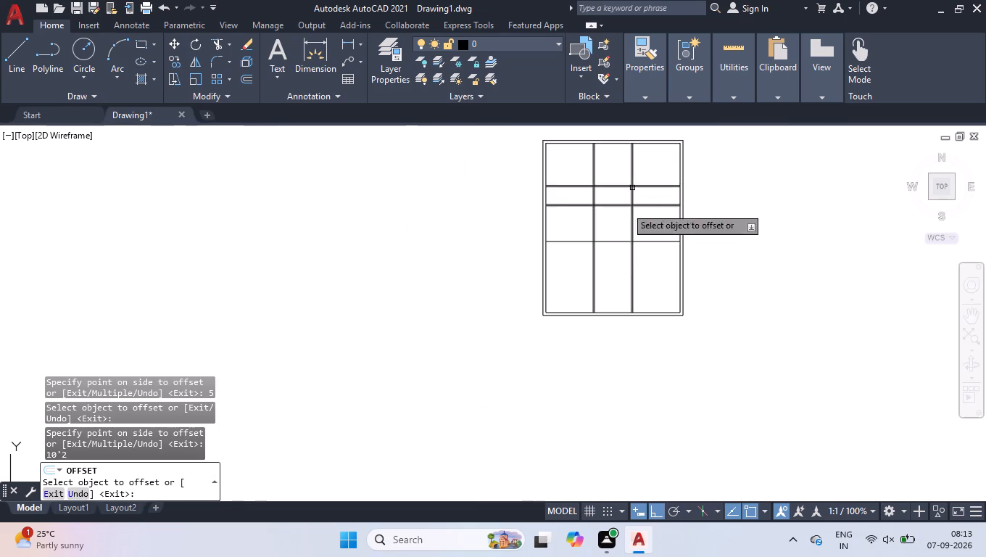
pyautogui.scroll(5, 620, 242)
pyautogui.click(618, 240)
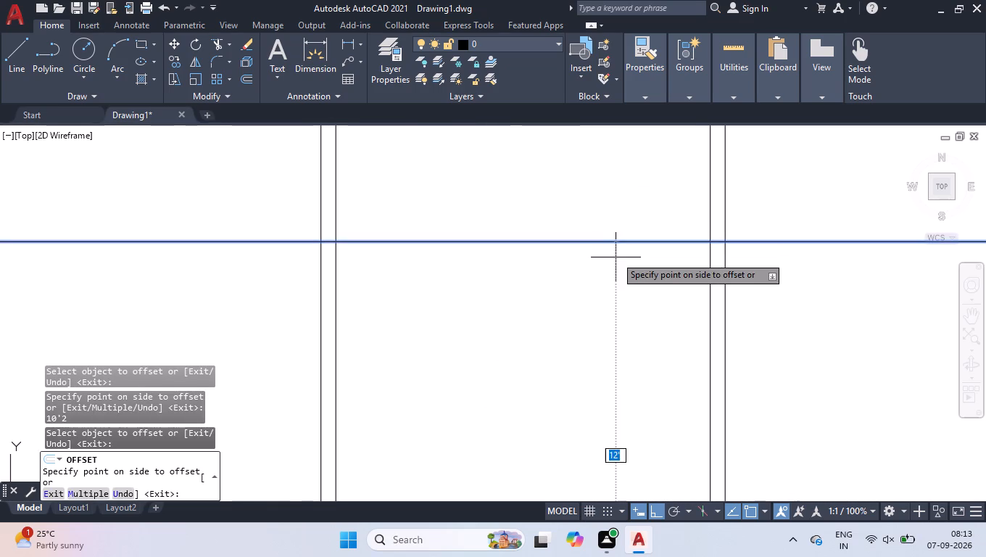
pyautogui.press('5')
pyautogui.press('Return')
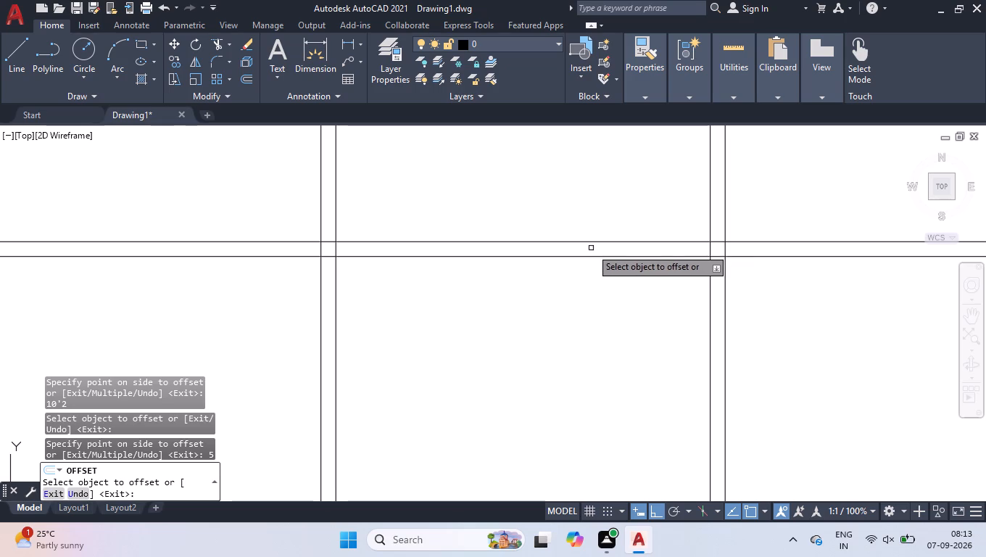
# Create the fourth horizontal partition by offsetting the third one's lower line 7'6" down, then the new line another 5".
pyautogui.click(587, 257)
pyautogui.scroll(-4, 544, 322)
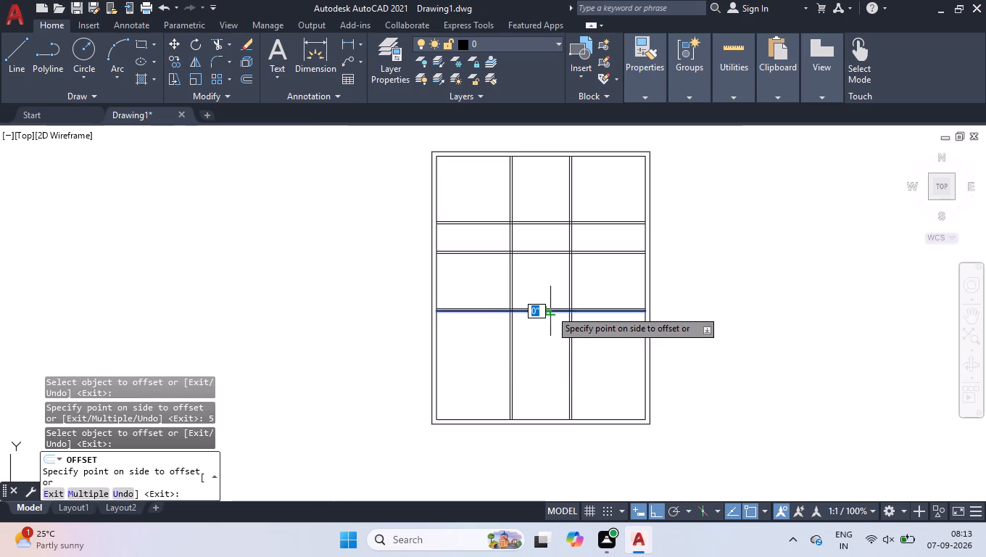
pyautogui.scroll(3, 534, 432)
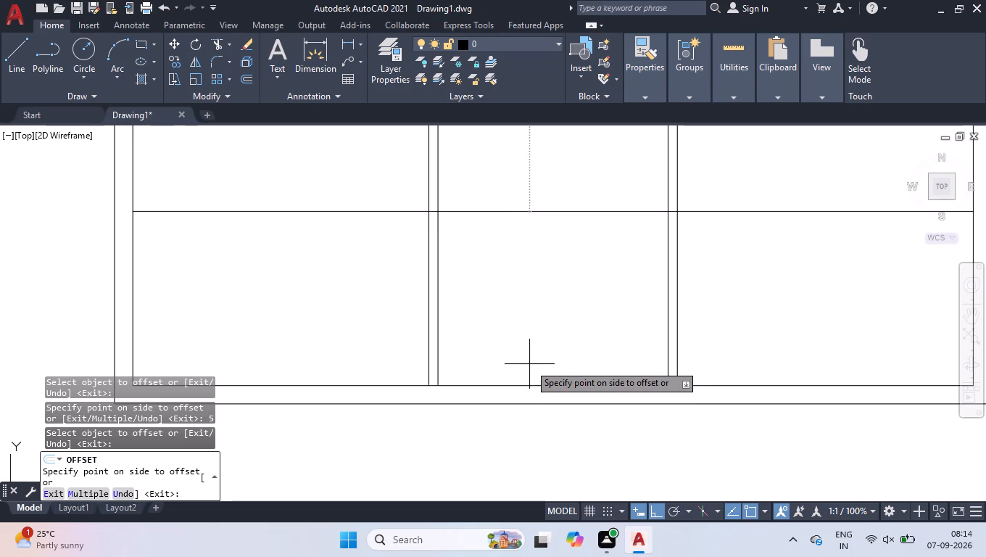
pyautogui.write("7'6")
pyautogui.press('Return')
pyautogui.scroll(-4, 530, 371)
pyautogui.scroll(2, 523, 333)
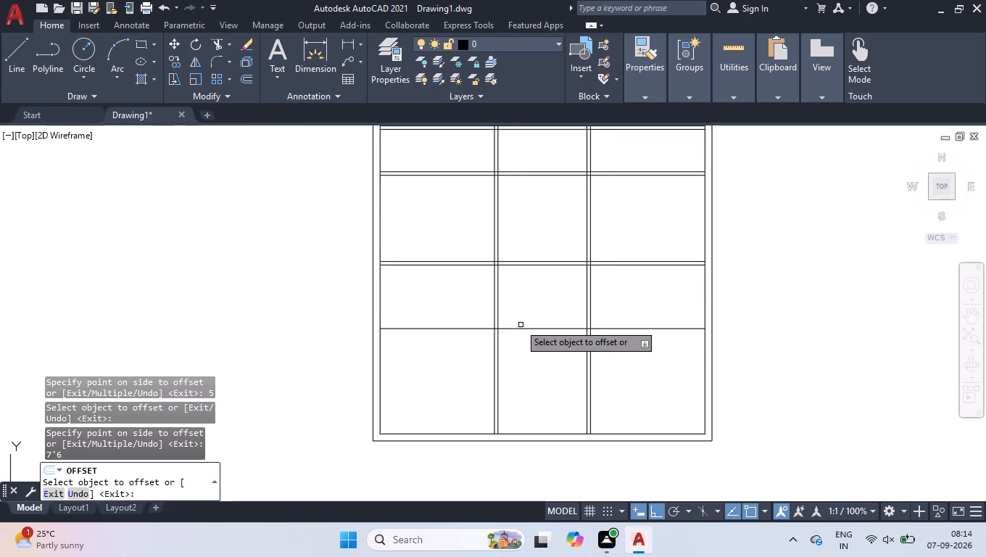
pyautogui.click(518, 328)
pyautogui.press('5')
pyautogui.press('Return')
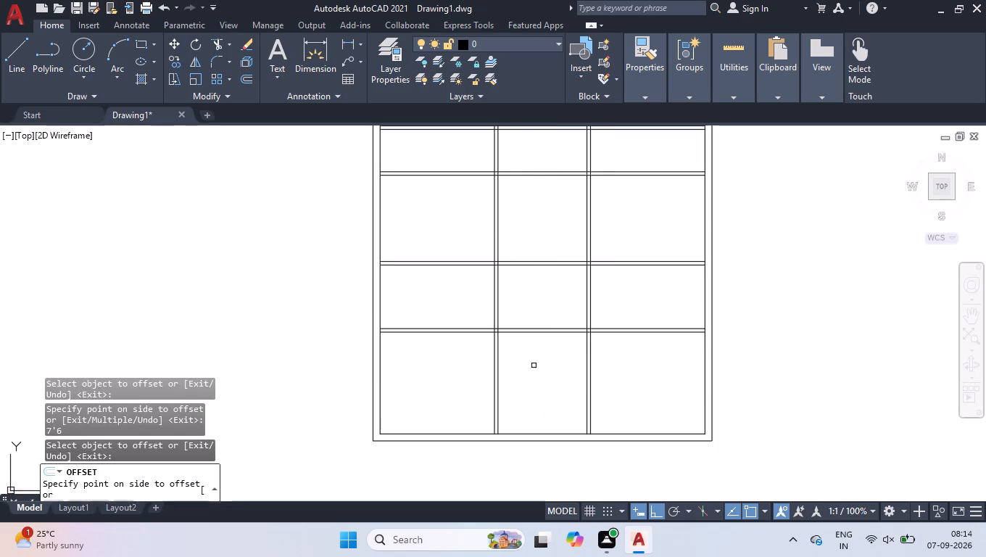
pyautogui.press('Return')
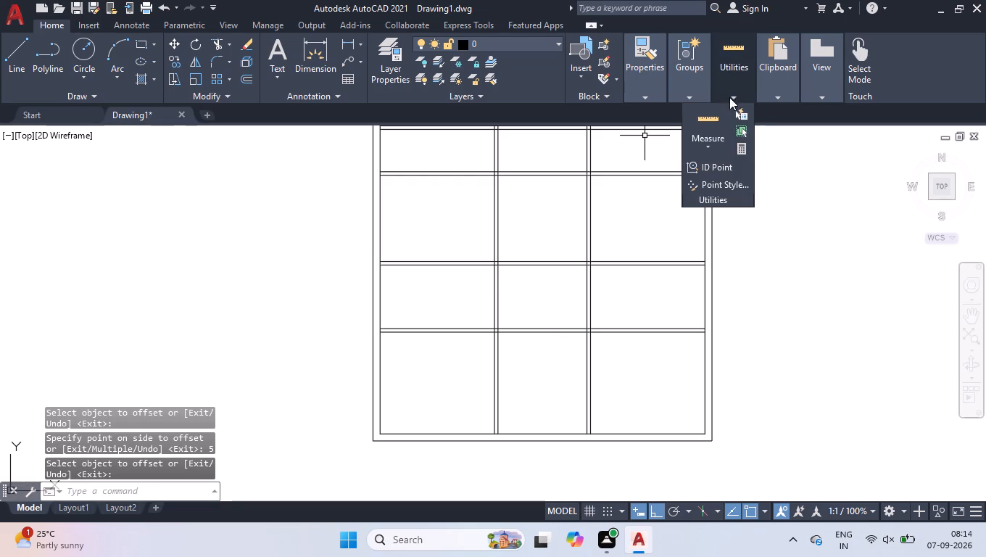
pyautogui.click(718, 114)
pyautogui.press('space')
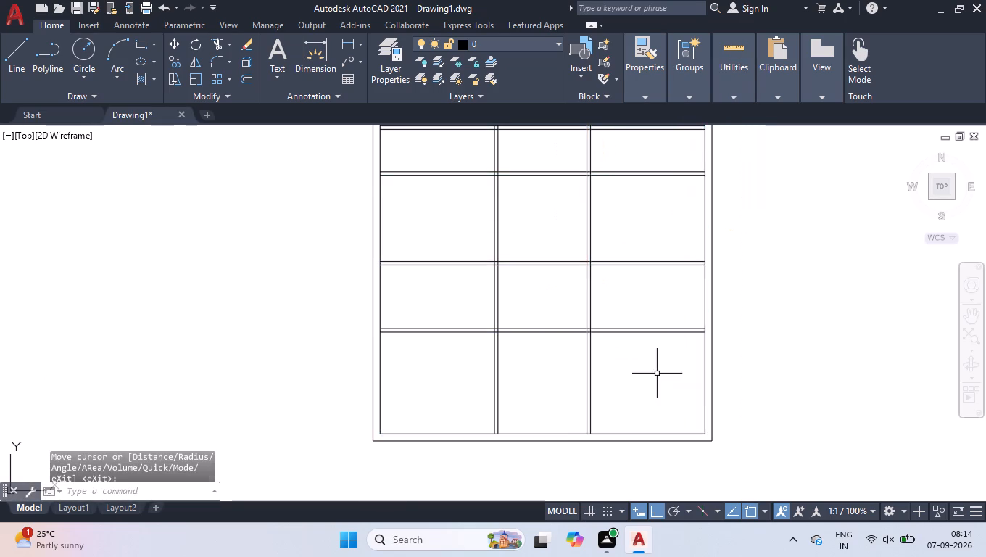
# Trim both lines of the first horizontal partition out of the middle bay between the two vertical partitions.
pyautogui.scroll(-2, 656, 375)
pyautogui.scroll(2, 642, 348)
pyautogui.scroll(-2, 634, 307)
pyautogui.scroll(2, 584, 175)
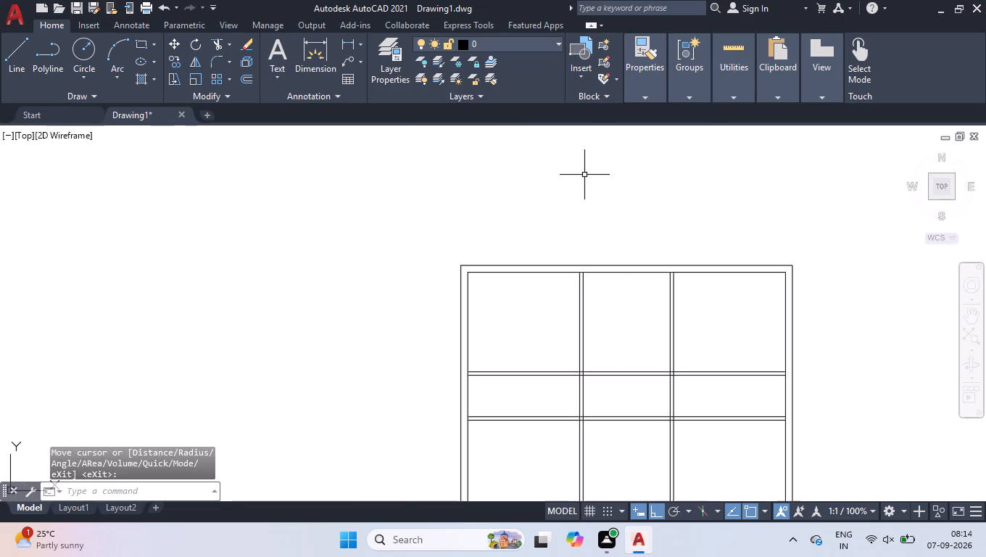
pyautogui.scroll(4, 672, 400)
pyautogui.scroll(-3, 655, 313)
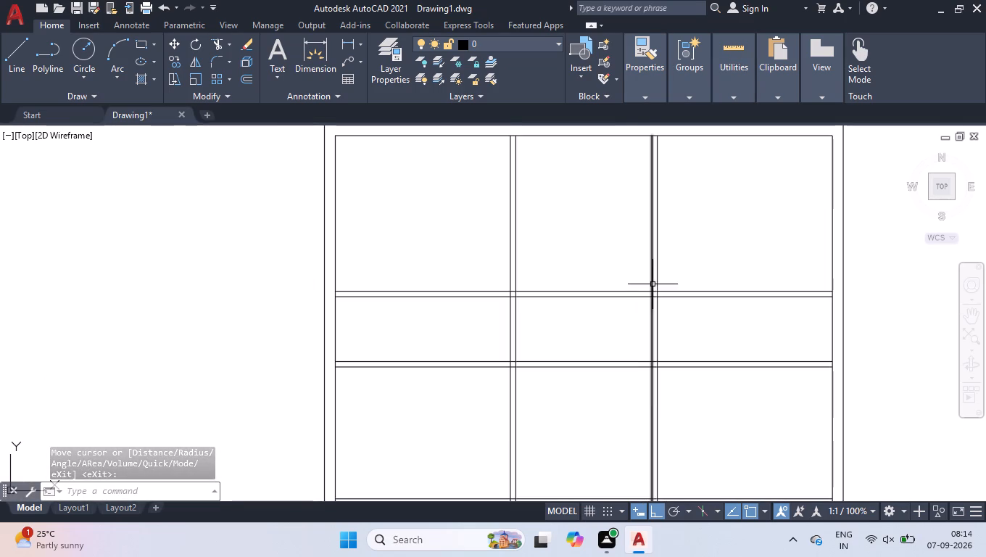
pyautogui.scroll(1, 651, 281)
pyautogui.write('tr')
pyautogui.press('Return')
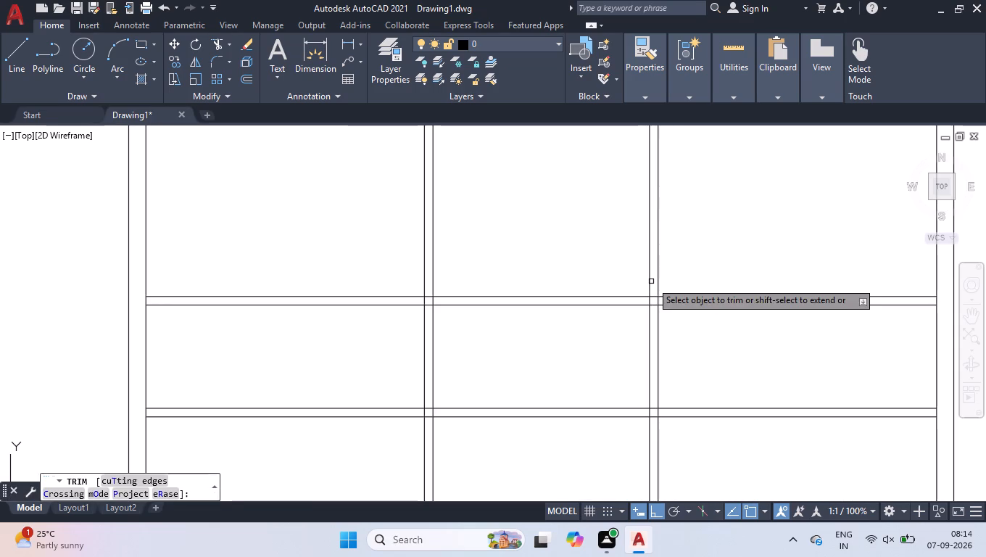
pyautogui.click(589, 250)
pyautogui.click(575, 341)
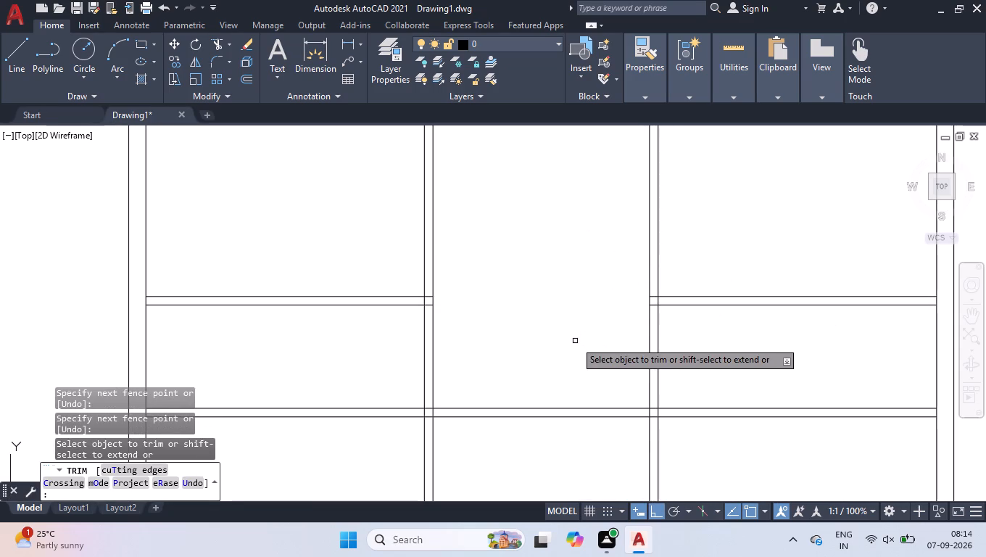
pyautogui.press('space')
# Draw a 10'6" line along the top wall's inner face, spanning the middle bay between the two vertical partitions.
pyautogui.scroll(-2, 575, 341)
pyautogui.scroll(3, 573, 231)
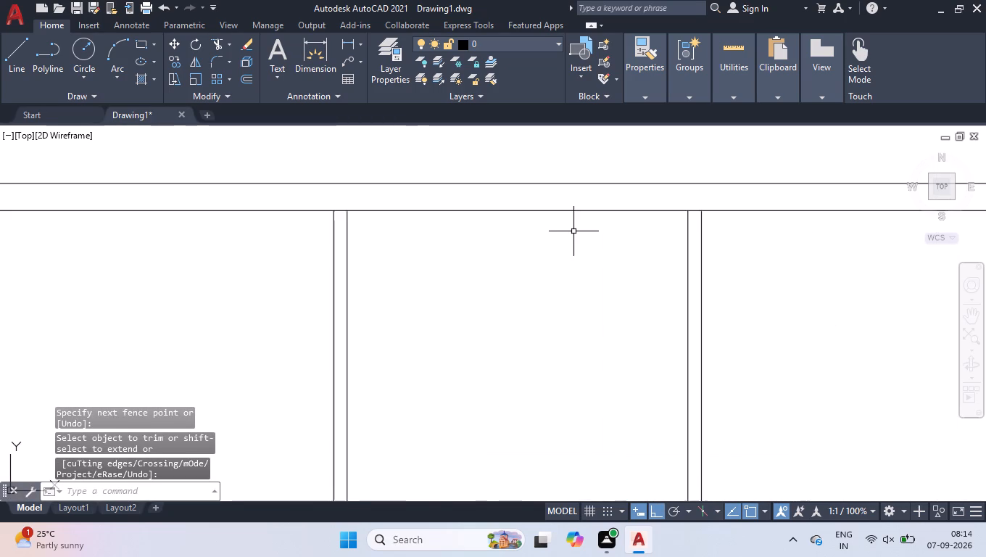
pyautogui.press('l')
pyautogui.press('Return')
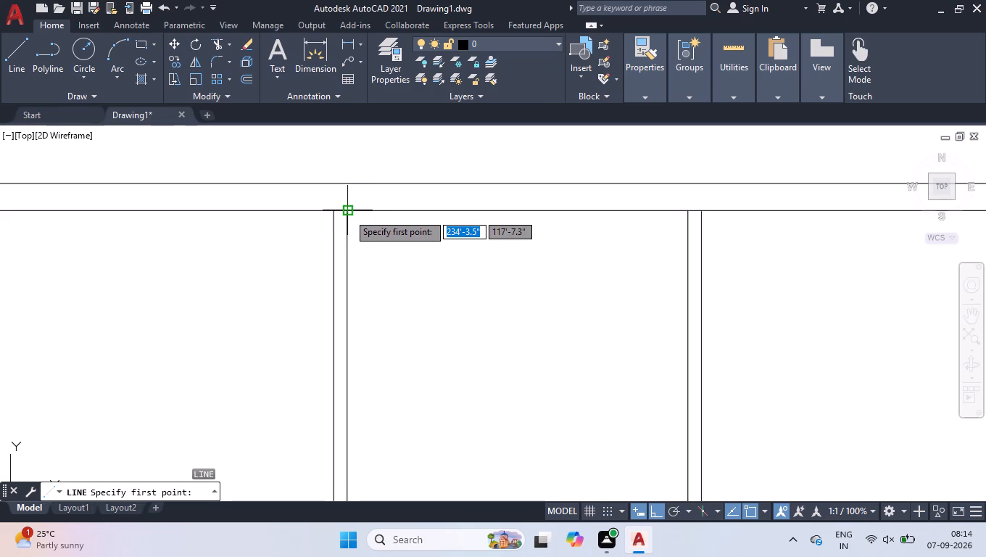
pyautogui.click(348, 213)
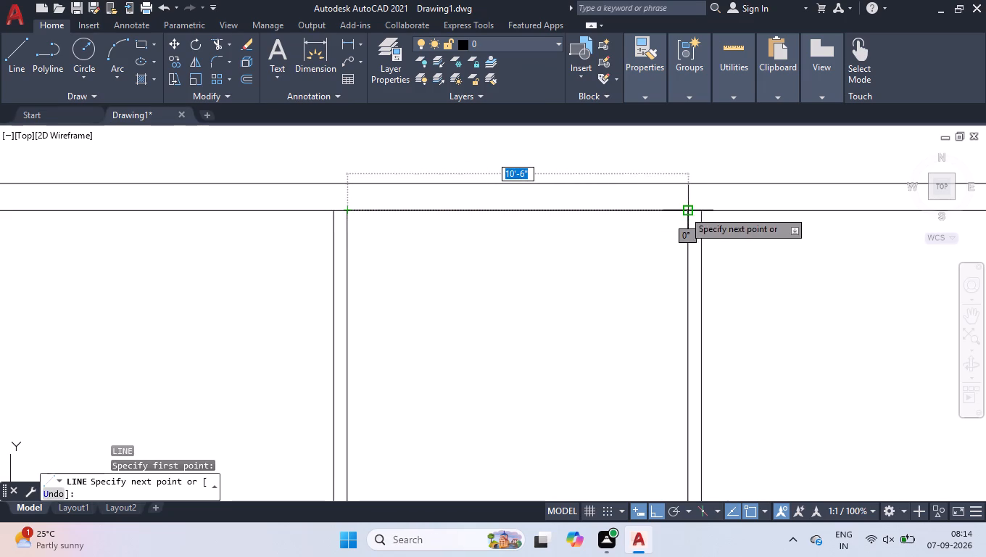
pyautogui.click(687, 210)
pyautogui.press('space')
# Move the new middle-bay line 8' straight down from the top wall's inner face.
pyautogui.click(553, 199)
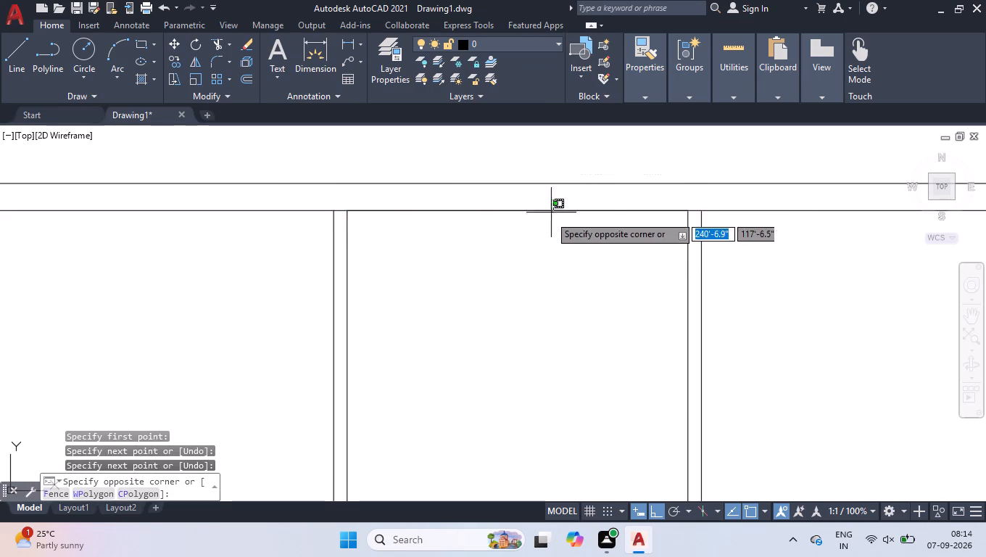
pyautogui.click(533, 236)
pyautogui.rightClick(522, 157)
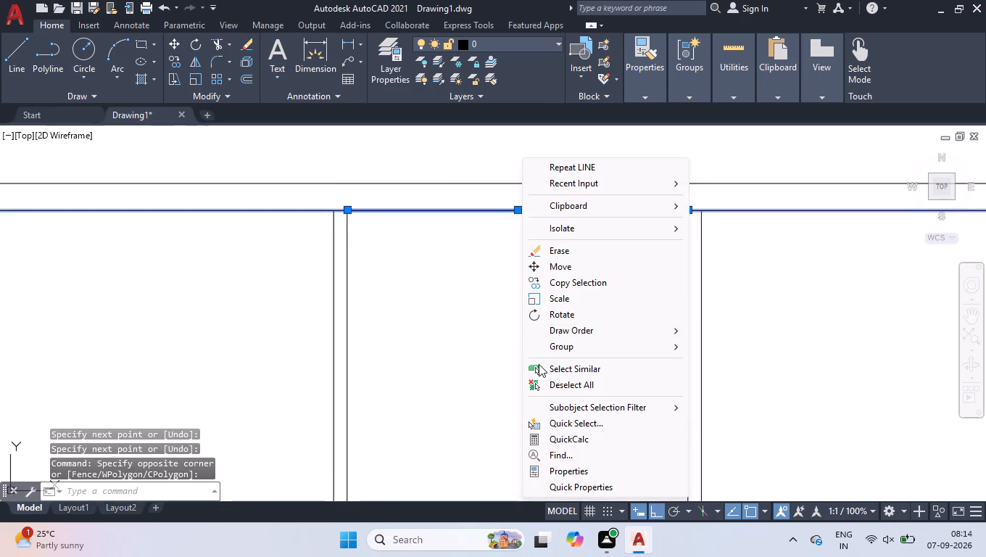
pyautogui.click(541, 385)
pyautogui.click(527, 210)
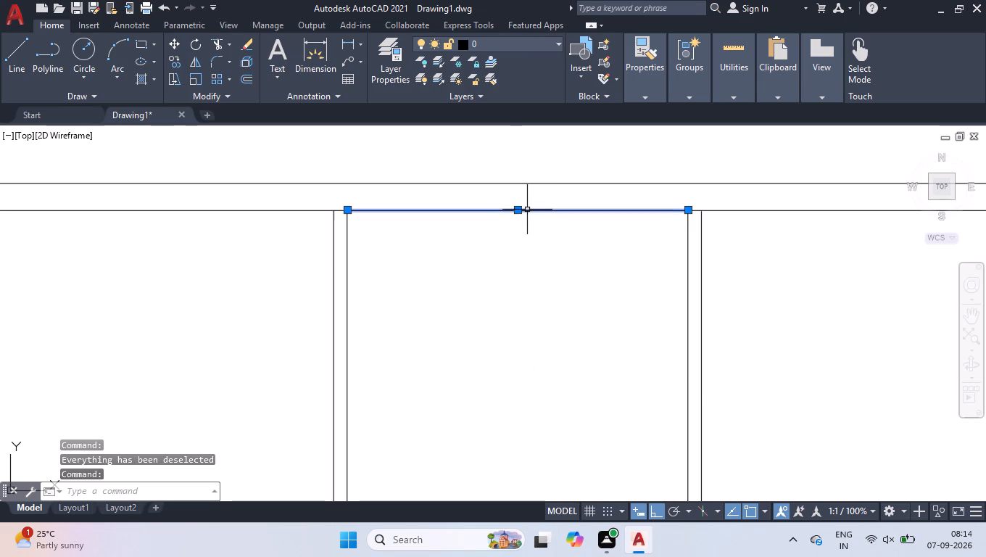
pyautogui.click(517, 209)
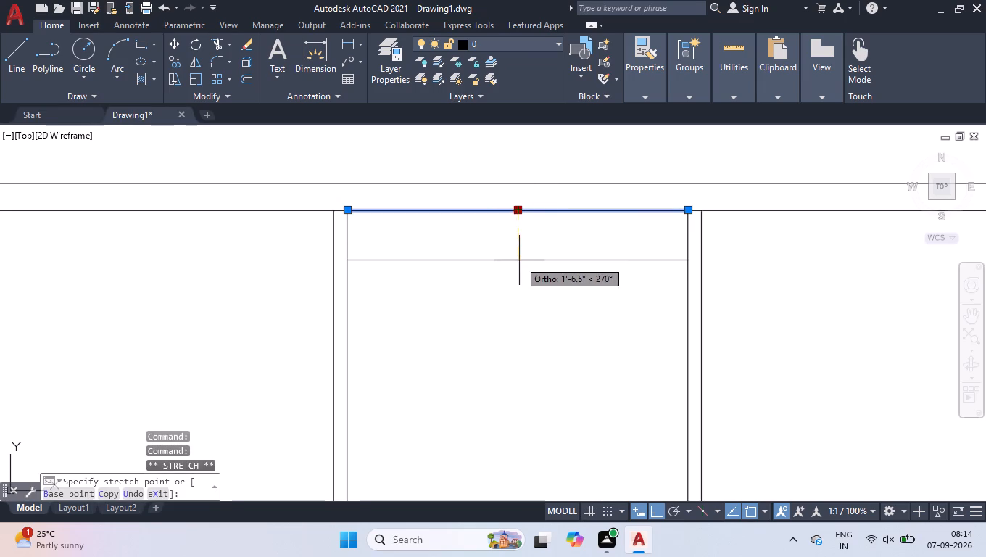
pyautogui.scroll(-3, 519, 260)
pyautogui.scroll(4, 521, 302)
pyautogui.scroll(-1, 521, 302)
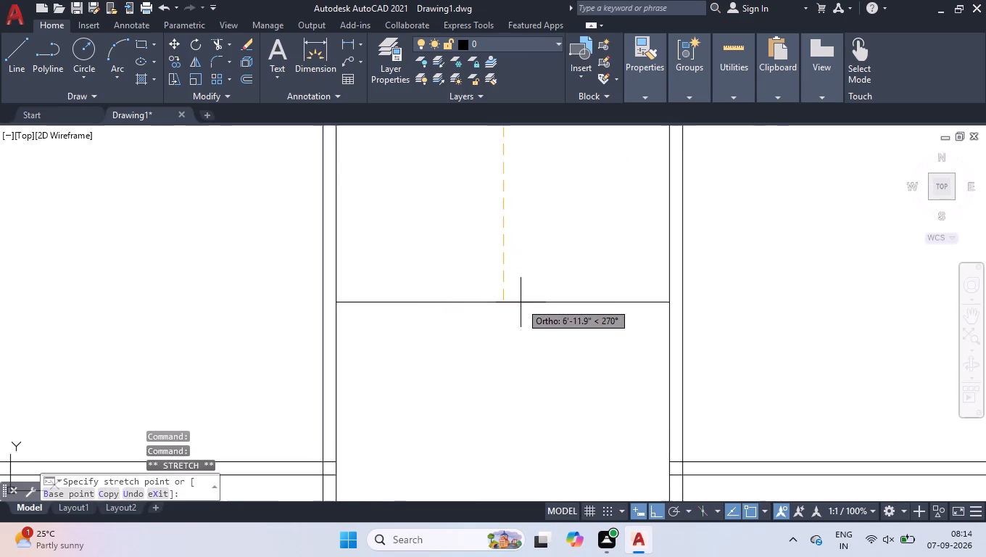
pyautogui.scroll(-2, 521, 302)
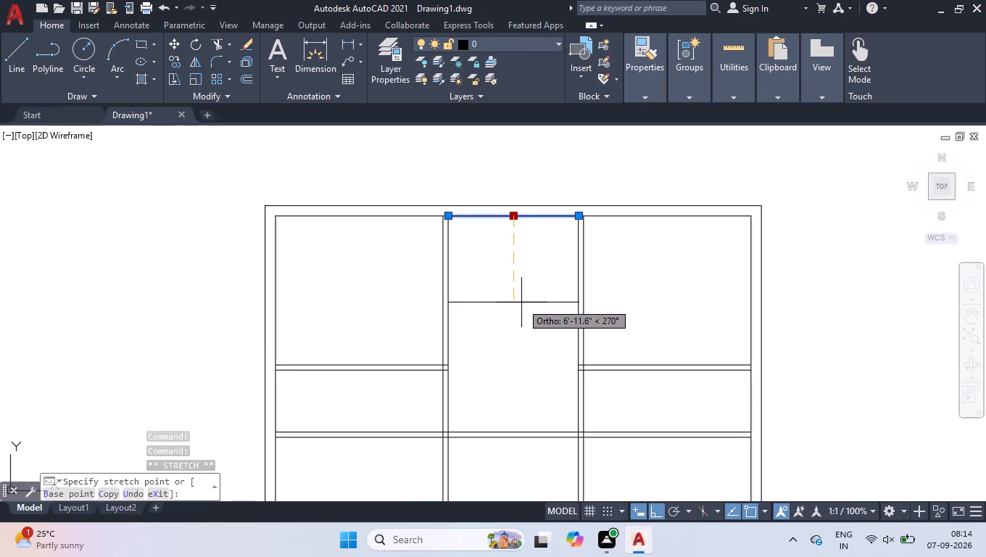
pyautogui.write("8'")
pyautogui.press('Return')
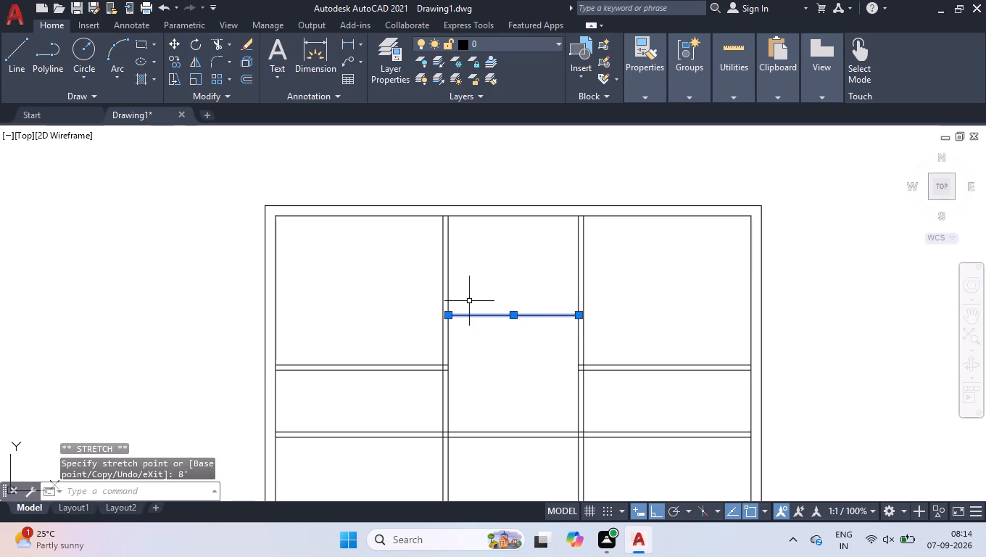
# Offset the moved middle-bay line 5" downward to give the short partition its thickness.
pyautogui.write('off')
pyautogui.press('Return')
pyautogui.press('5')
pyautogui.press('Return')
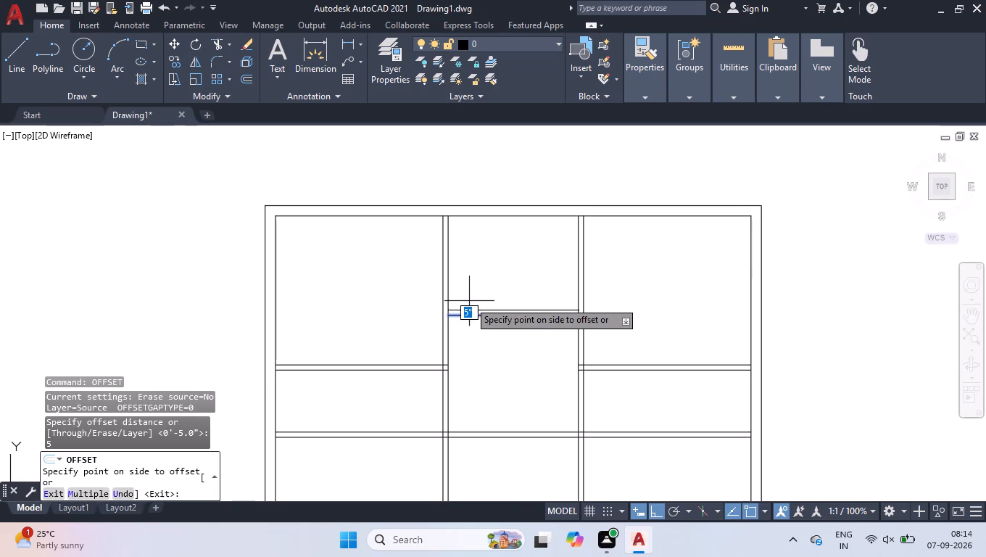
pyautogui.click(513, 368)
pyautogui.press('space')
# Extend both lines of the short middle-bay partition at each end to the far lines of the adjoining vertical partitions.
pyautogui.scroll(-2, 513, 368)
pyautogui.scroll(2, 513, 368)
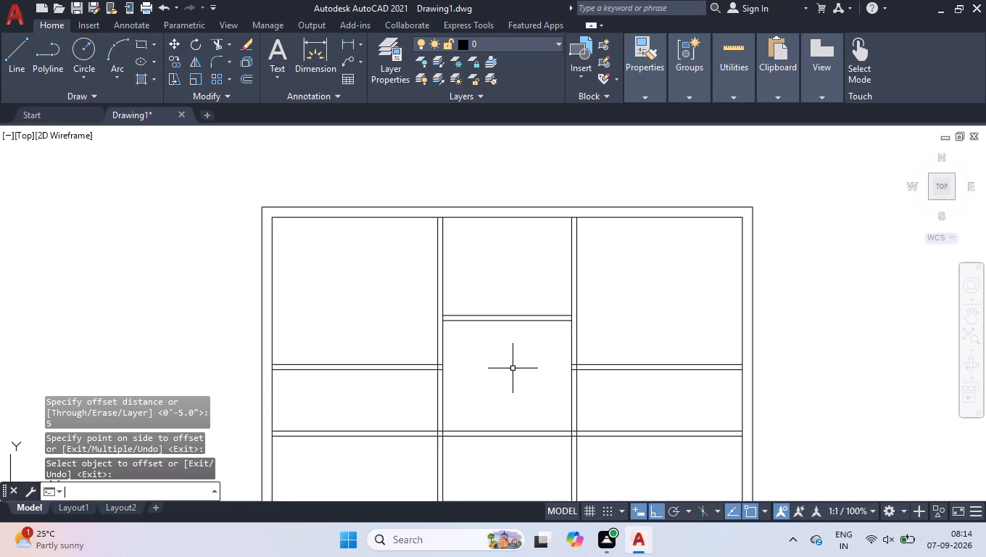
pyautogui.write('ex')
pyautogui.press('Return')
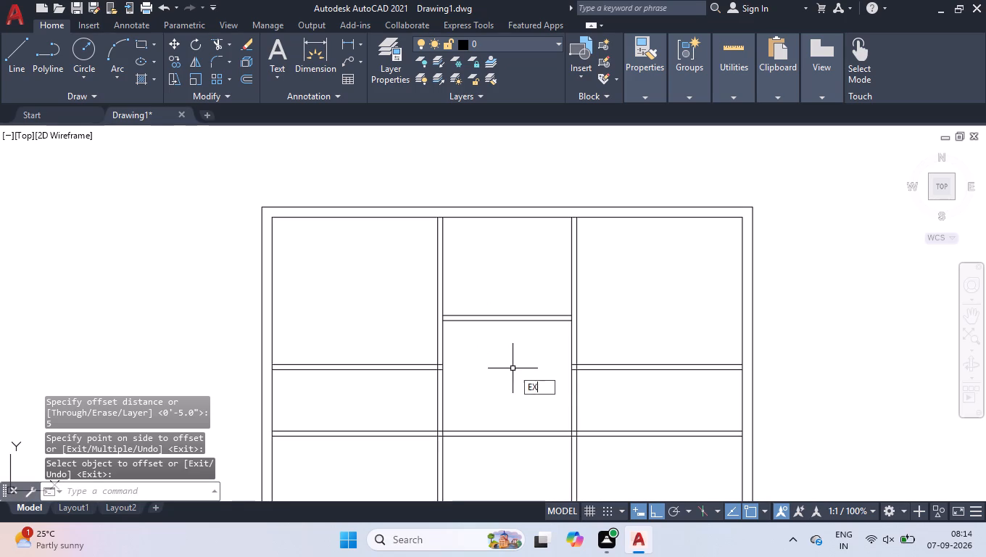
pyautogui.click(478, 335)
pyautogui.click(497, 286)
pyautogui.click(554, 351)
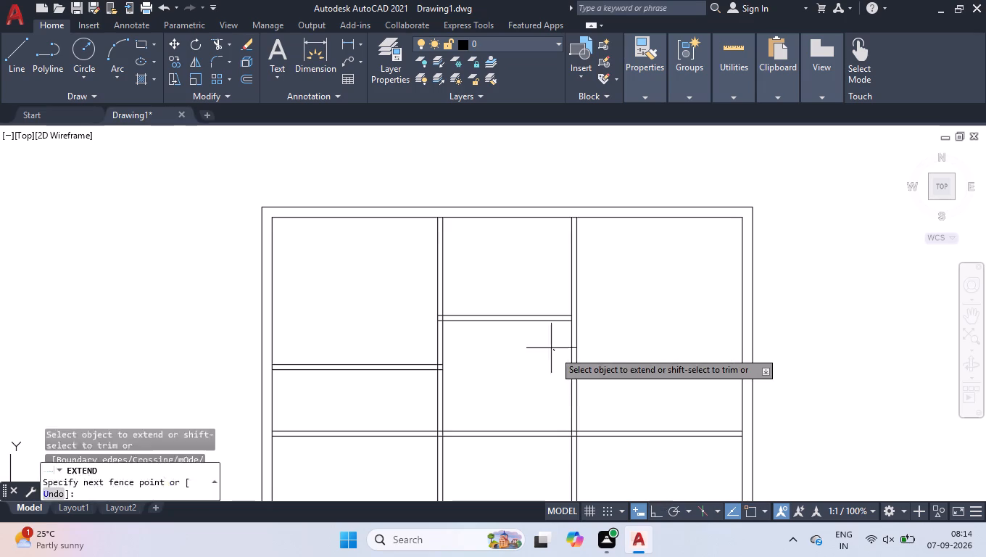
pyautogui.click(542, 281)
pyautogui.press('space')
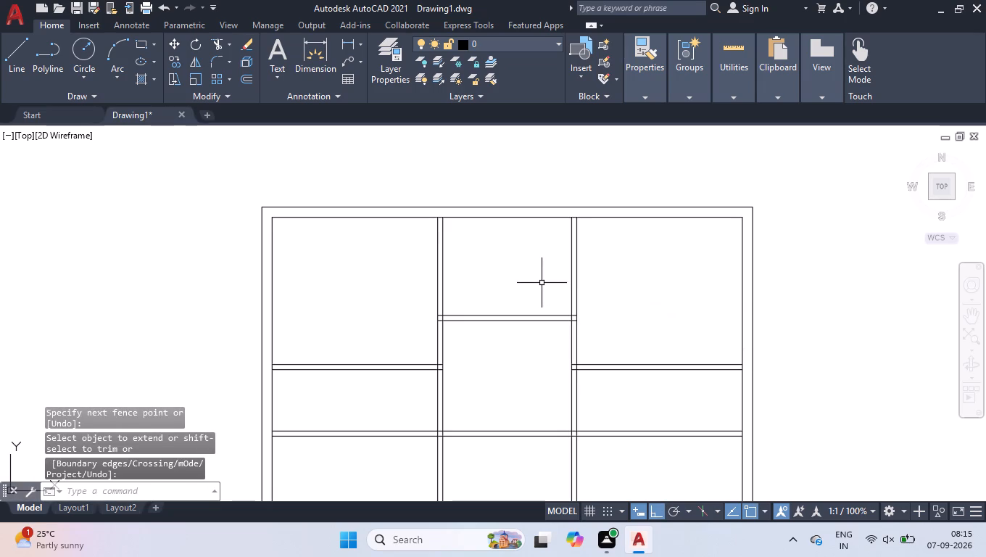
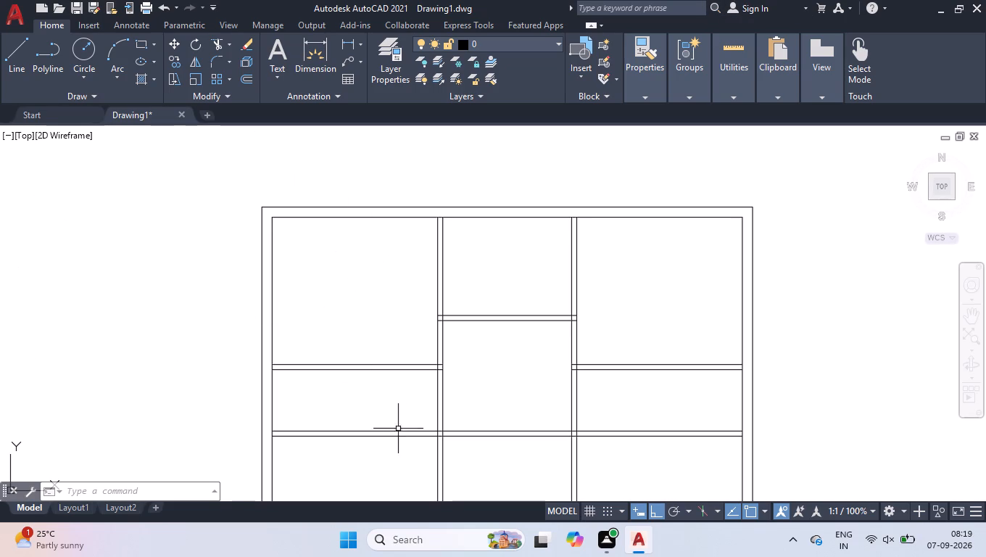
# Trim the overlapping lines where the short middle-bay partition meets the left and right vertical partitions.
pyautogui.scroll(1, 472, 429)
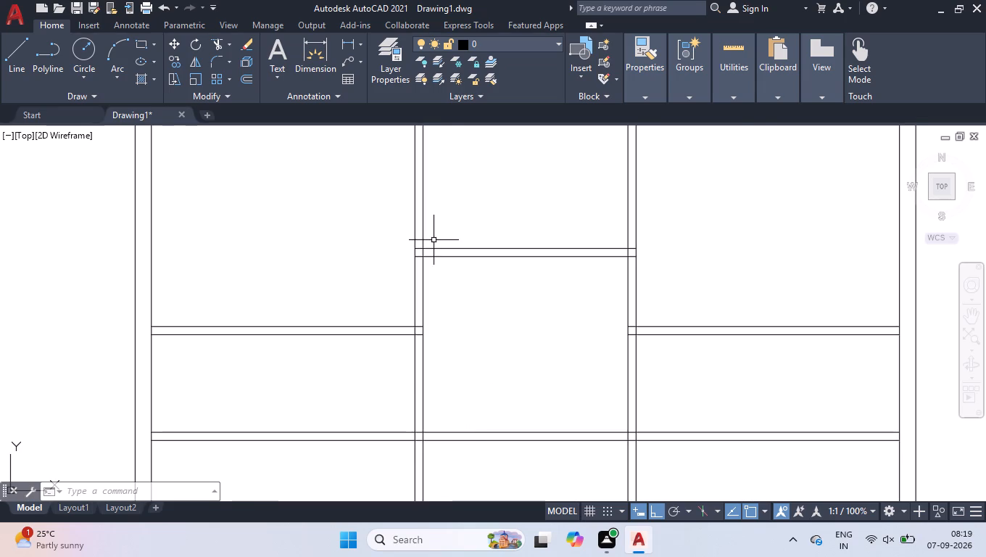
pyautogui.scroll(2, 432, 236)
pyautogui.write('tr')
pyautogui.press('Return')
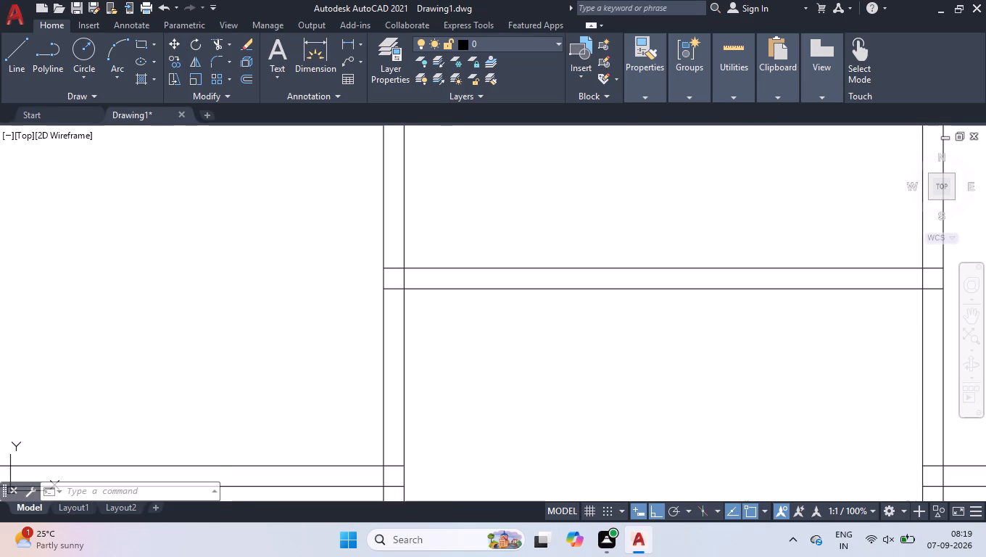
pyautogui.click(396, 262)
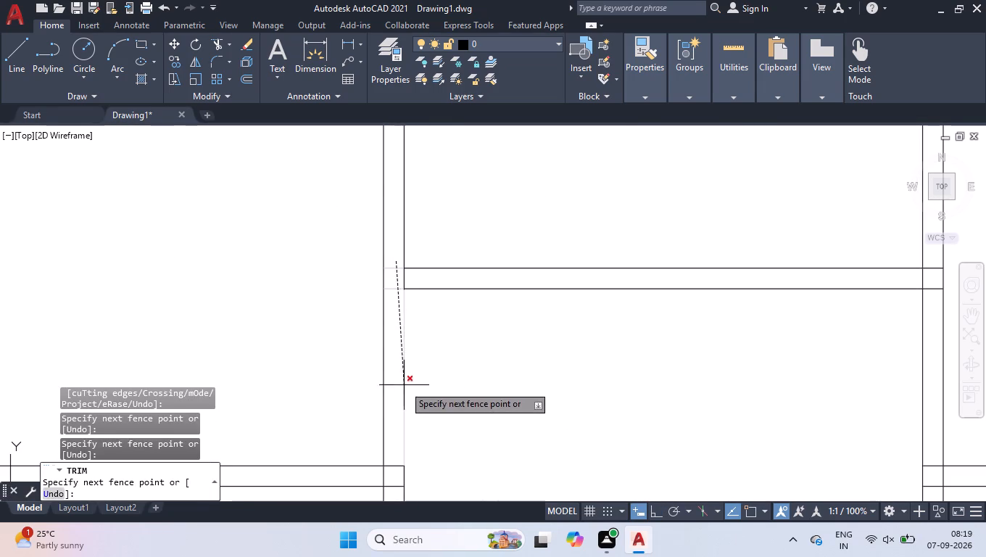
pyautogui.moveTo(392, 363); pyautogui.dragTo(394, 351)
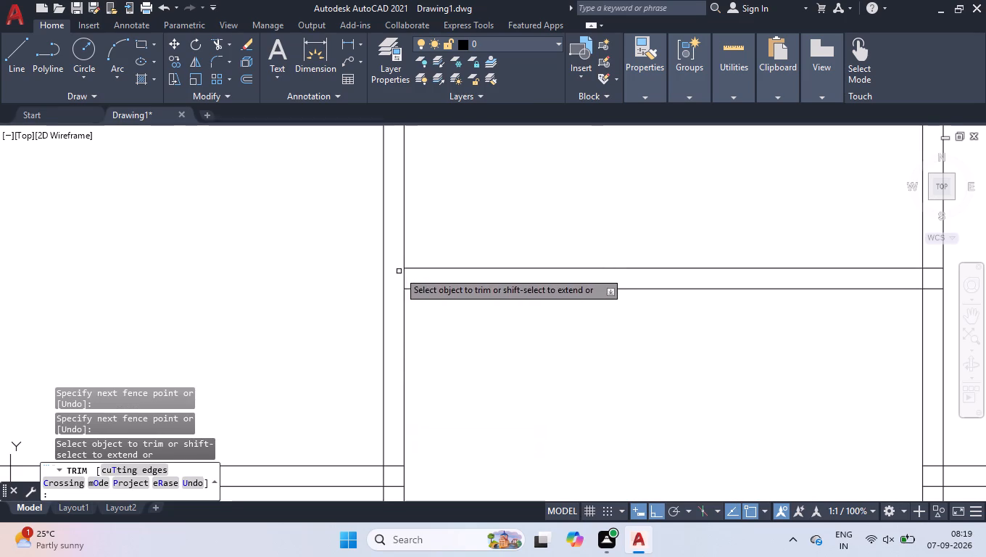
pyautogui.click(399, 276)
pyautogui.scroll(-3, 428, 286)
pyautogui.scroll(2, 560, 294)
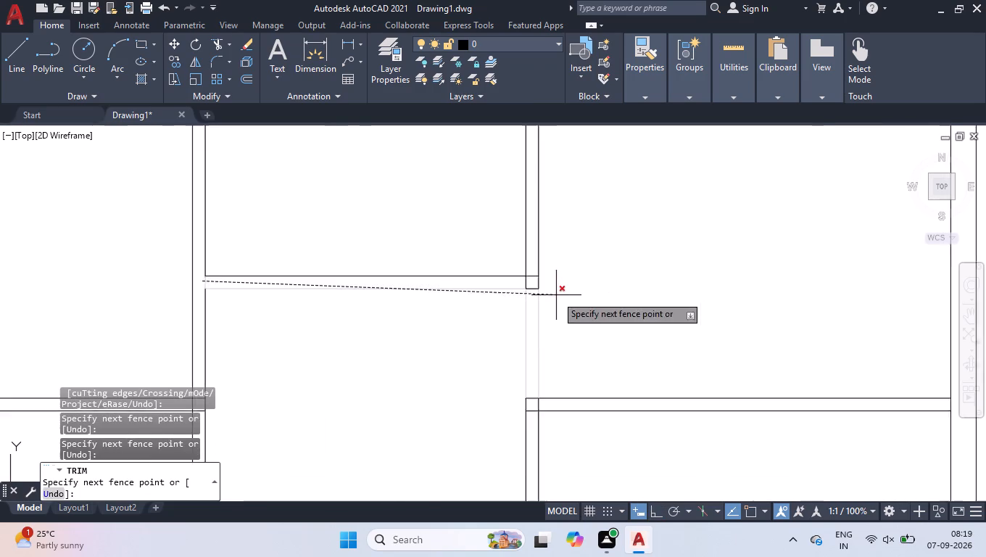
pyautogui.scroll(4, 556, 295)
pyautogui.click(489, 284)
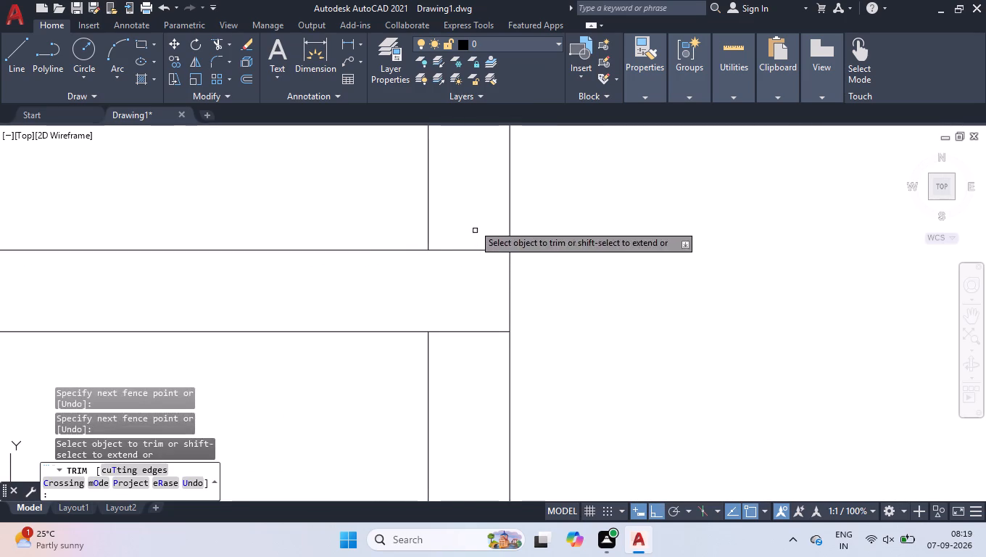
pyautogui.click(473, 223)
pyautogui.click(494, 400)
# Trim all lines crossing inside the right vertical partition, from the upper right-bay partition down through the bottom wall's inner face.
pyautogui.scroll(-8, 501, 280)
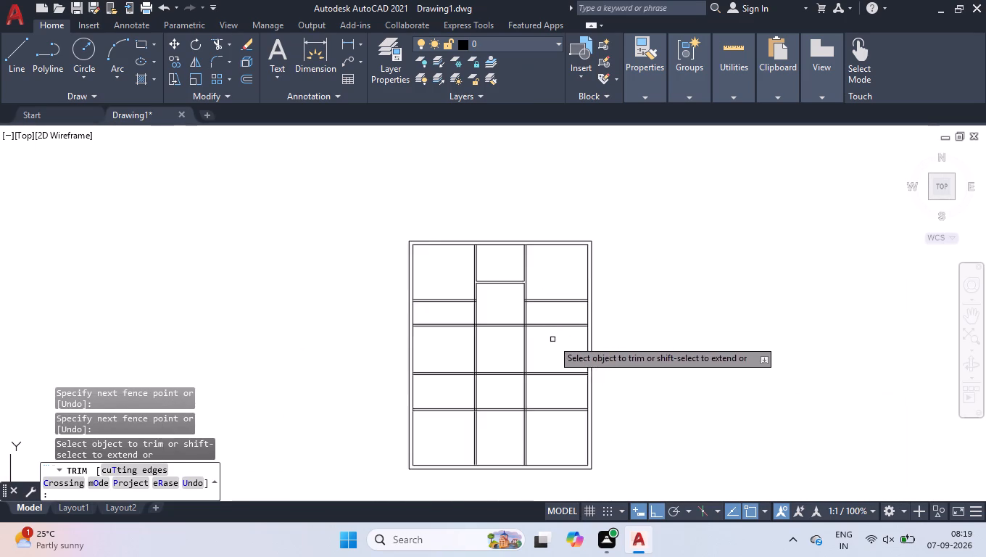
pyautogui.scroll(3, 552, 339)
pyautogui.scroll(-2, 537, 308)
pyautogui.scroll(6, 481, 267)
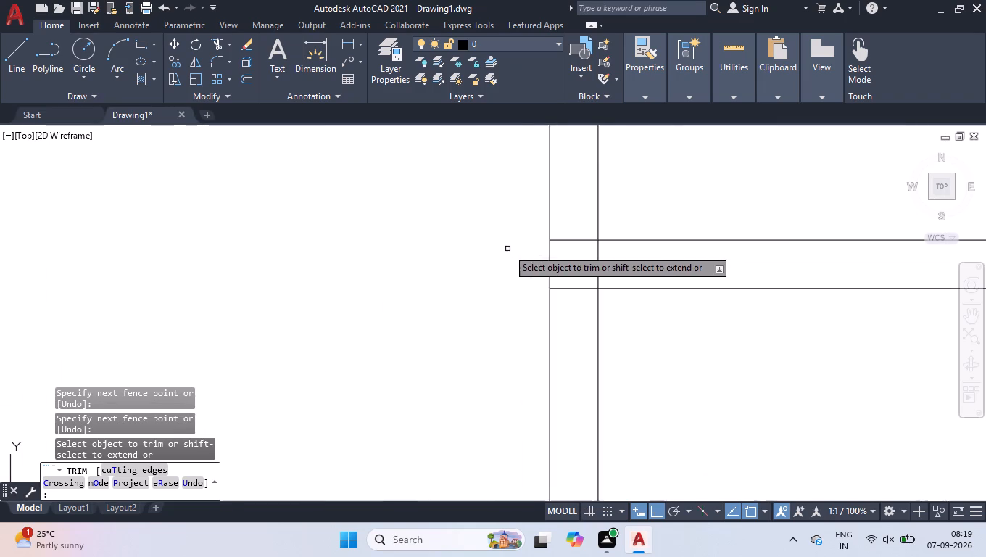
pyautogui.click(571, 225)
pyautogui.scroll(-8, 572, 345)
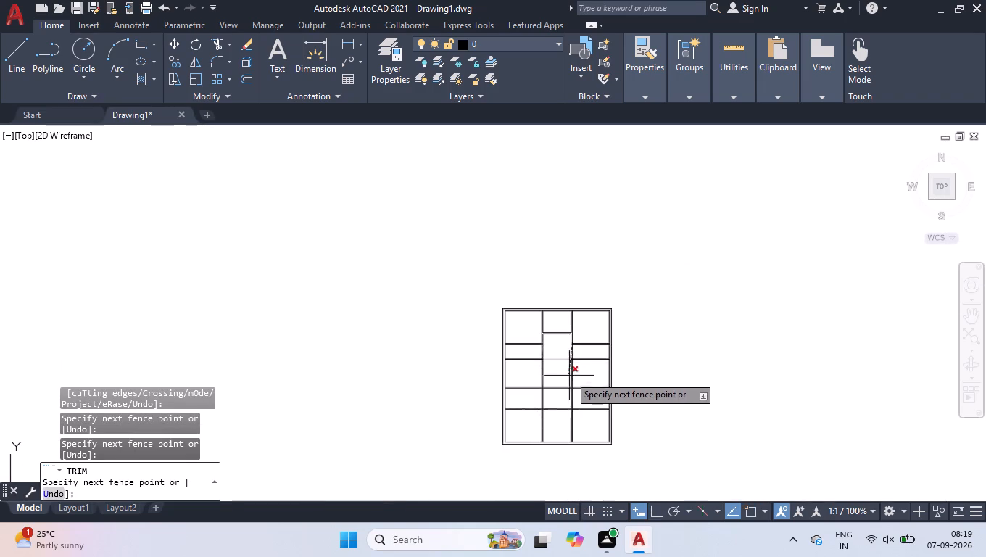
pyautogui.scroll(4, 592, 486)
pyautogui.scroll(3, 432, 188)
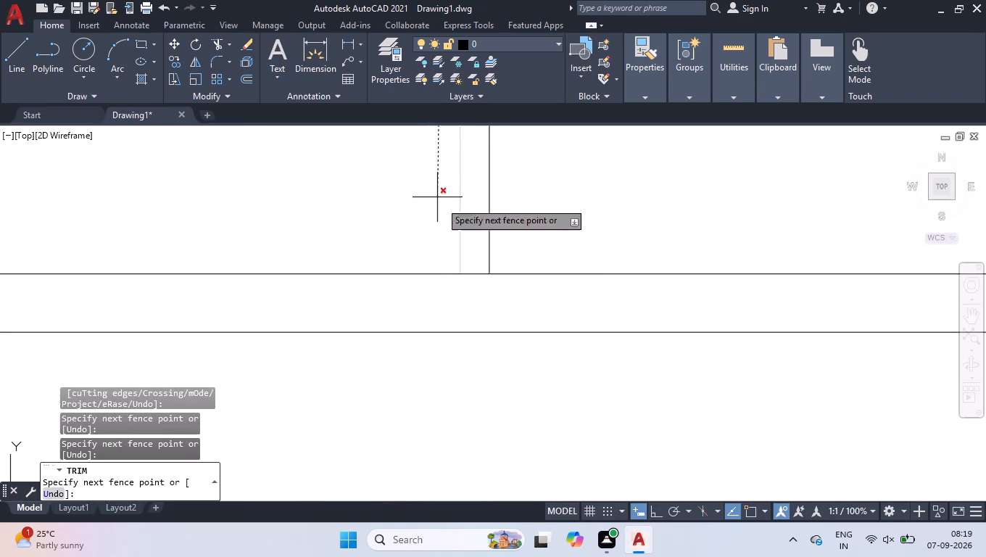
pyautogui.click(476, 292)
# Trim the right outer wall's inner face where the upper right-bay partition and the upper full-width partition meet it.
pyautogui.scroll(-3, 478, 293)
pyautogui.scroll(-3, 562, 412)
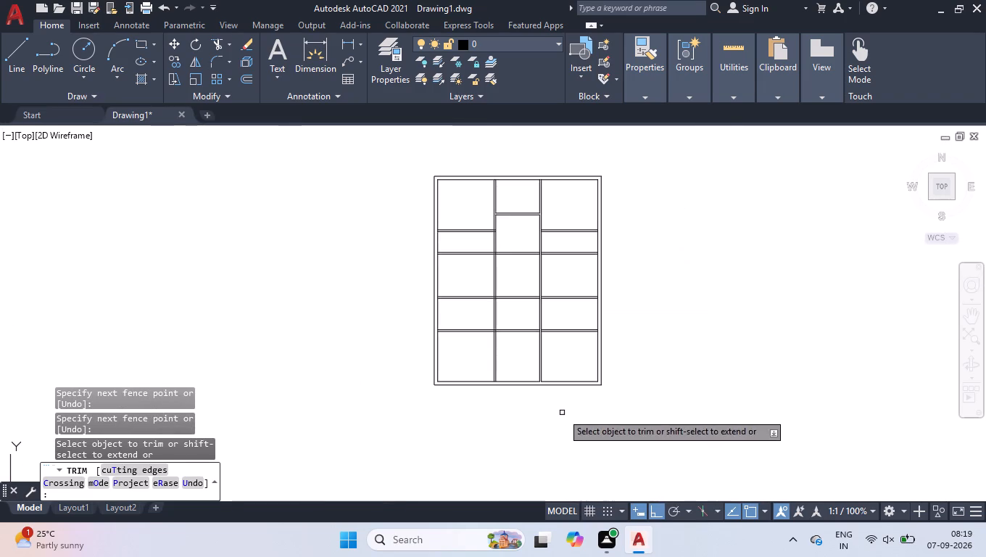
pyautogui.scroll(2, 606, 273)
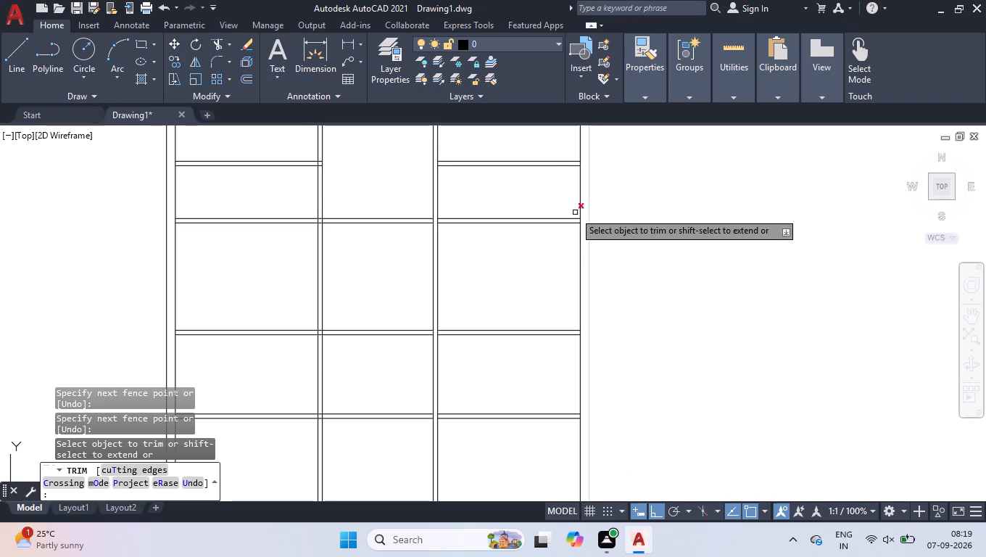
pyautogui.scroll(3, 550, 156)
pyautogui.click(674, 190)
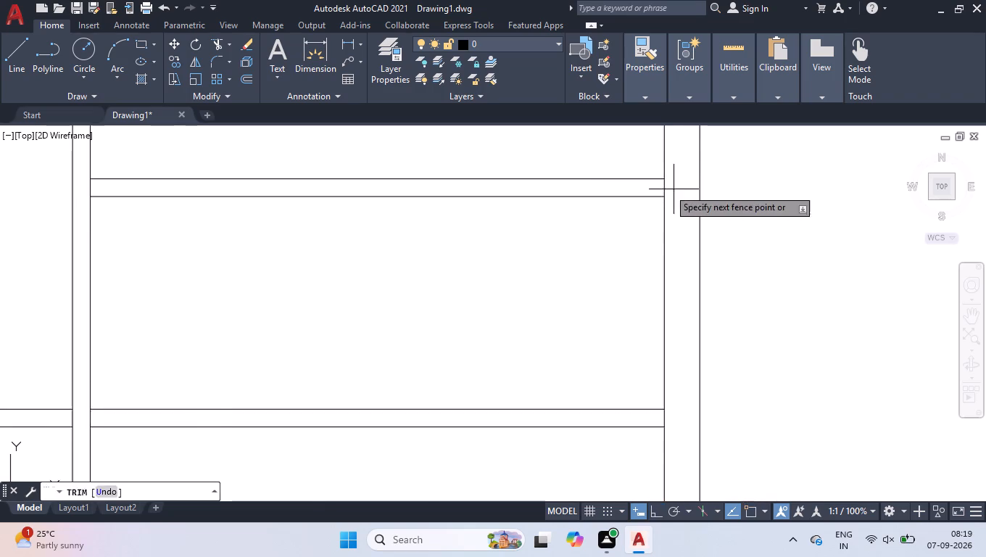
pyautogui.click(651, 183)
pyautogui.click(678, 411)
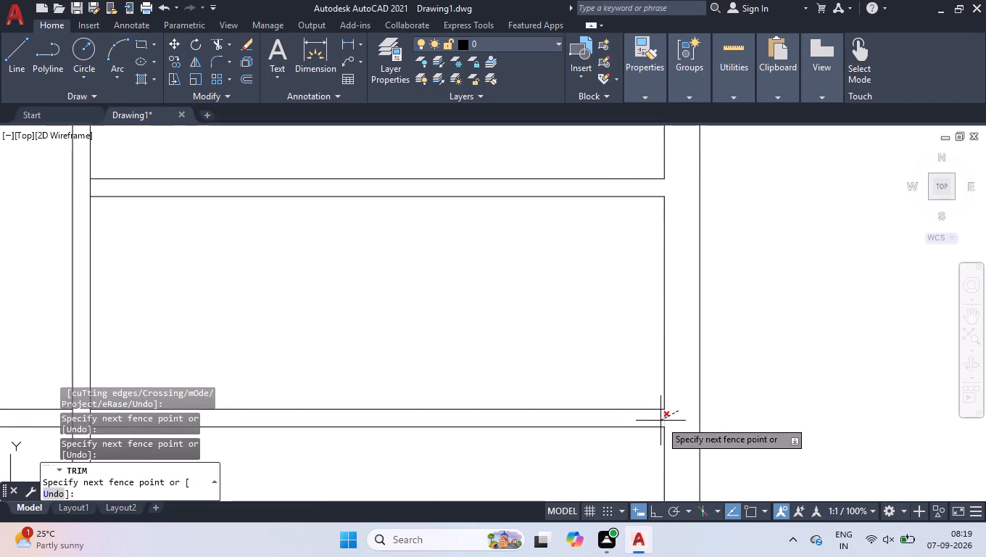
pyautogui.click(660, 421)
# Trim the right outer wall's inner face where the two lower full-width horizontal partitions meet it.
pyautogui.scroll(-5, 659, 417)
pyautogui.scroll(-1, 729, 293)
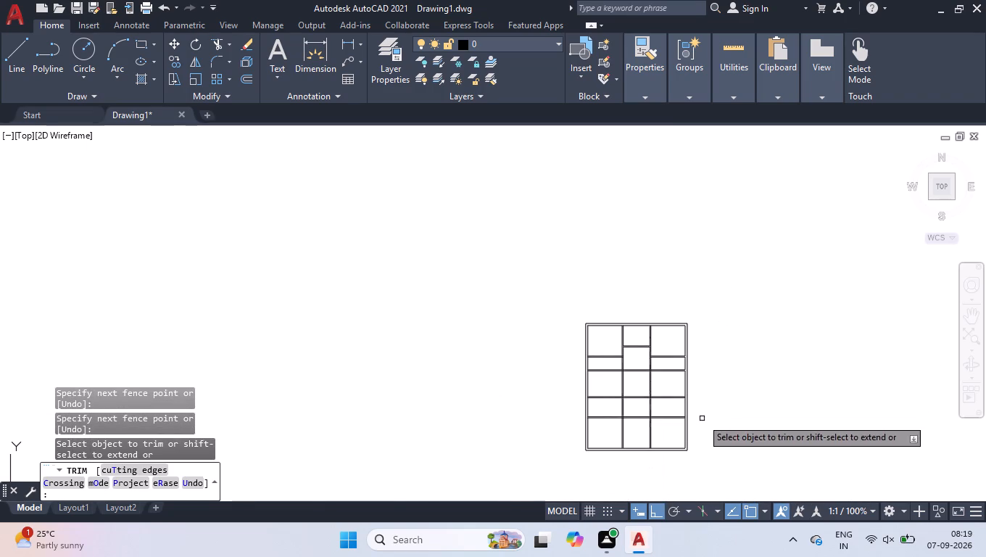
pyautogui.scroll(8, 695, 422)
pyautogui.click(542, 205)
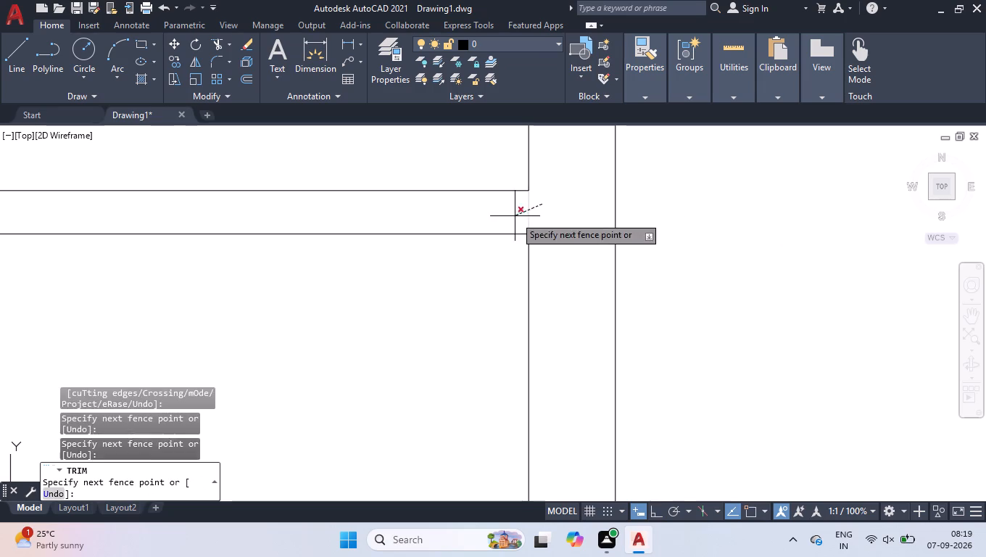
pyautogui.click(515, 216)
pyautogui.scroll(-5, 592, 317)
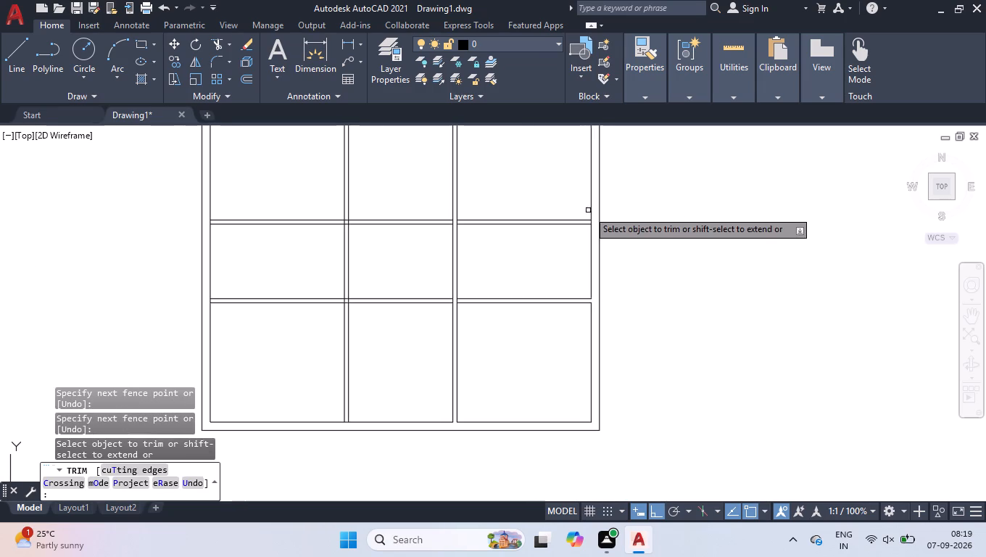
pyautogui.scroll(5, 588, 210)
pyautogui.click(592, 264)
pyautogui.click(604, 261)
# Trim the vertical partition lines crossing inside the lowest full-width horizontal partition at both vertical partitions.
pyautogui.scroll(-1, 622, 272)
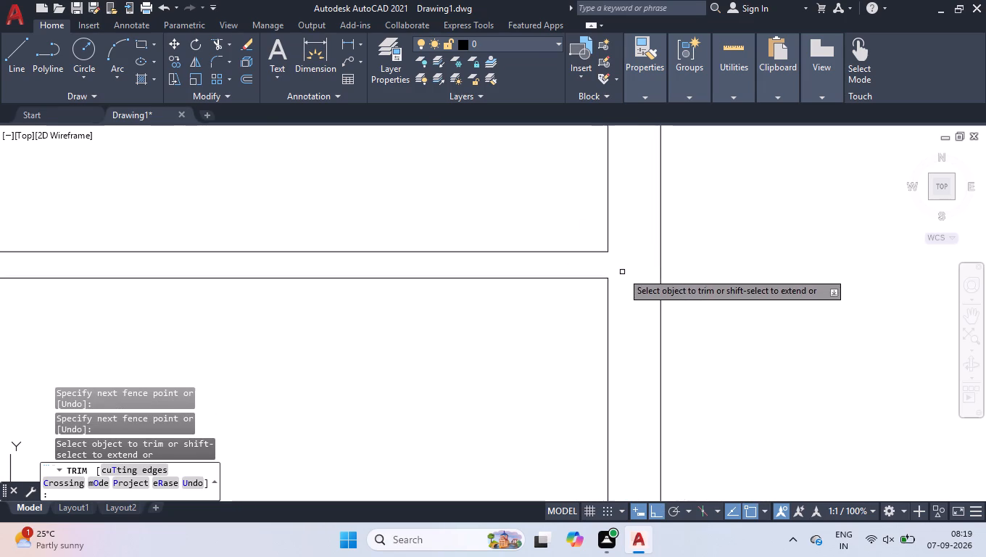
pyautogui.scroll(-6, 642, 268)
pyautogui.scroll(2, 590, 349)
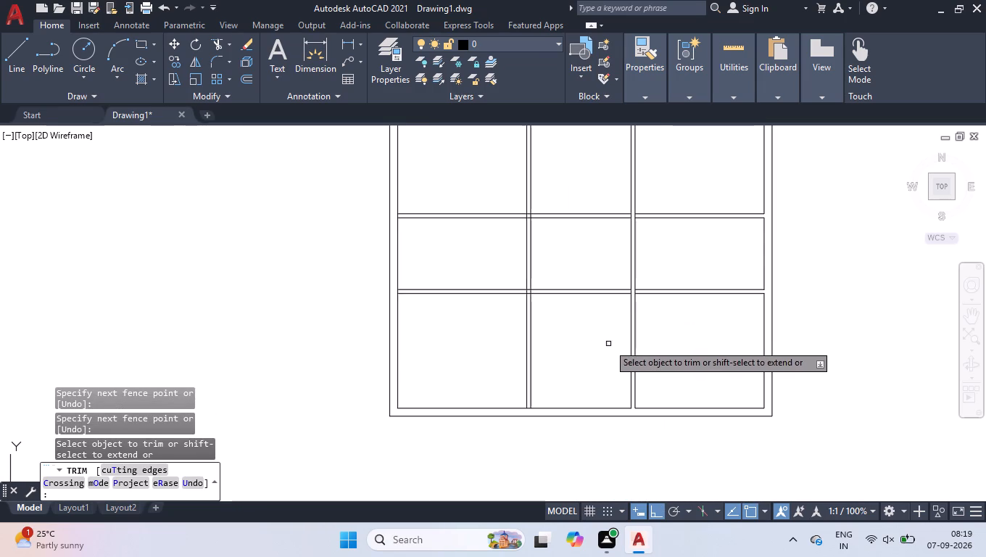
pyautogui.scroll(6, 631, 287)
pyautogui.click(652, 320)
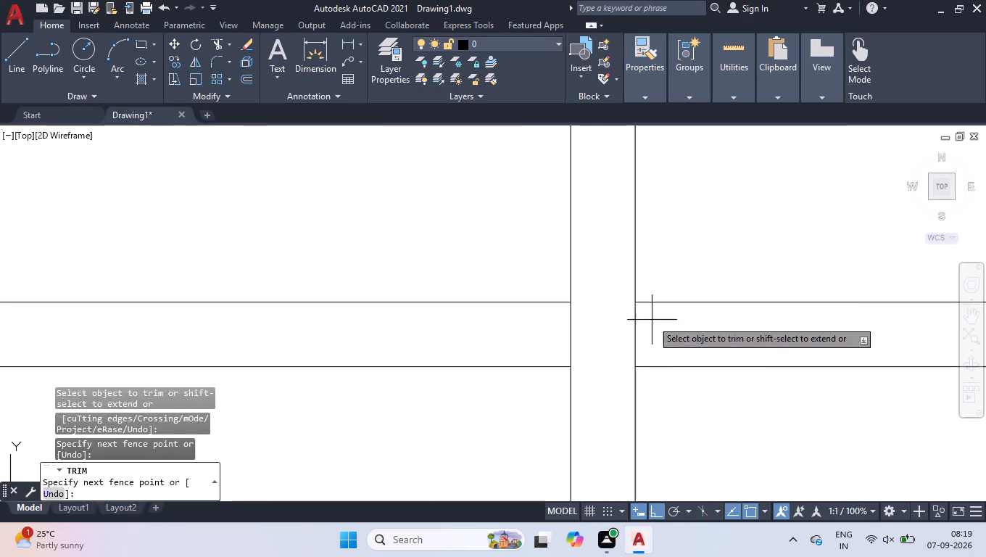
pyautogui.scroll(-4, 536, 333)
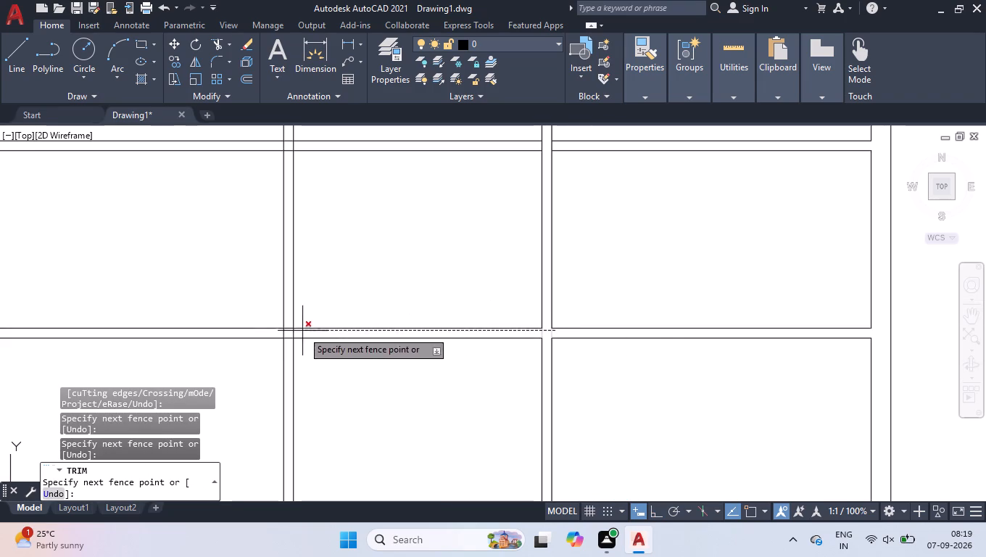
pyautogui.click(270, 334)
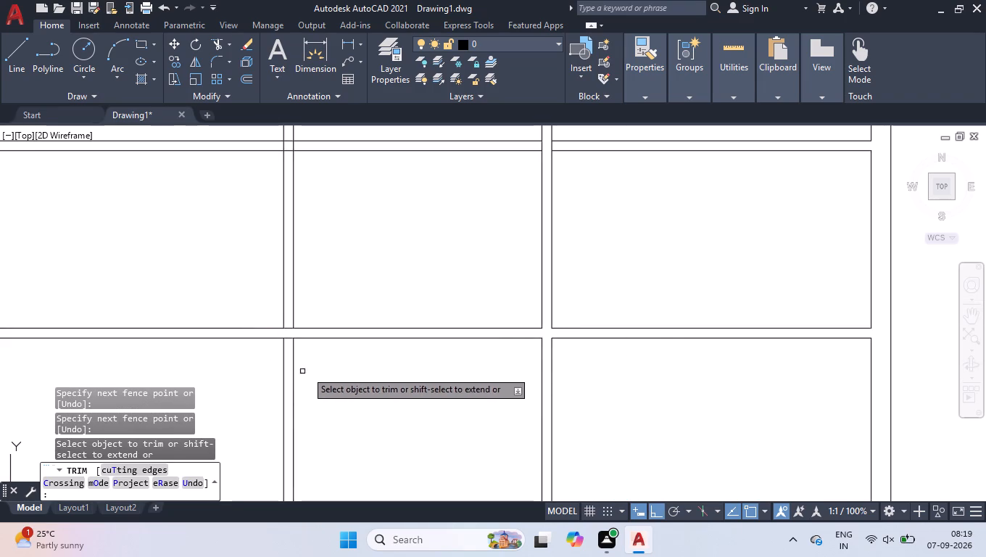
# Trim the vertical partition lines crossing inside the middle and upper full-width horizontal partitions at both vertical partitions.
pyautogui.scroll(-2, 597, 135)
pyautogui.scroll(-3, 581, 203)
pyautogui.scroll(4, 577, 185)
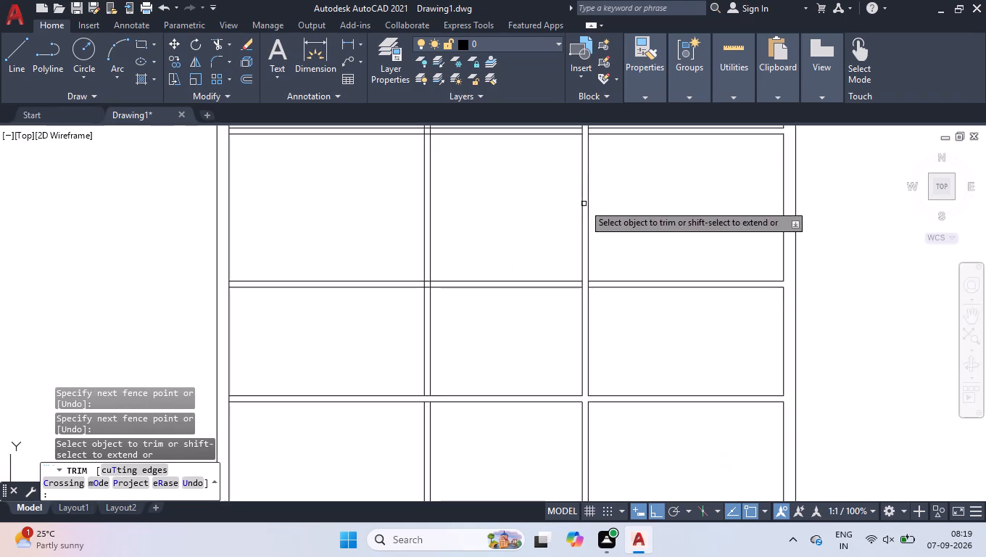
pyautogui.scroll(4, 591, 283)
pyautogui.click(591, 286)
pyautogui.scroll(-3, 504, 268)
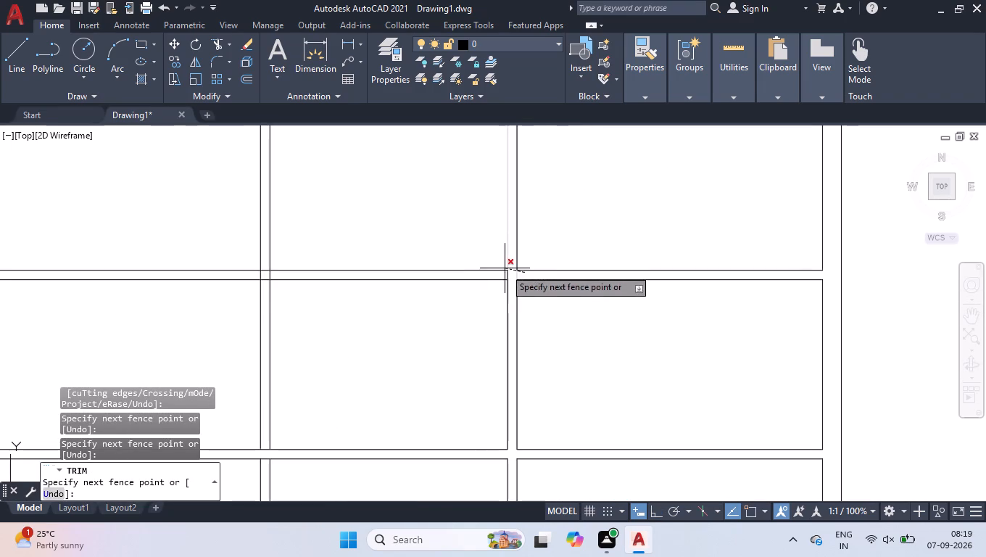
pyautogui.click(190, 276)
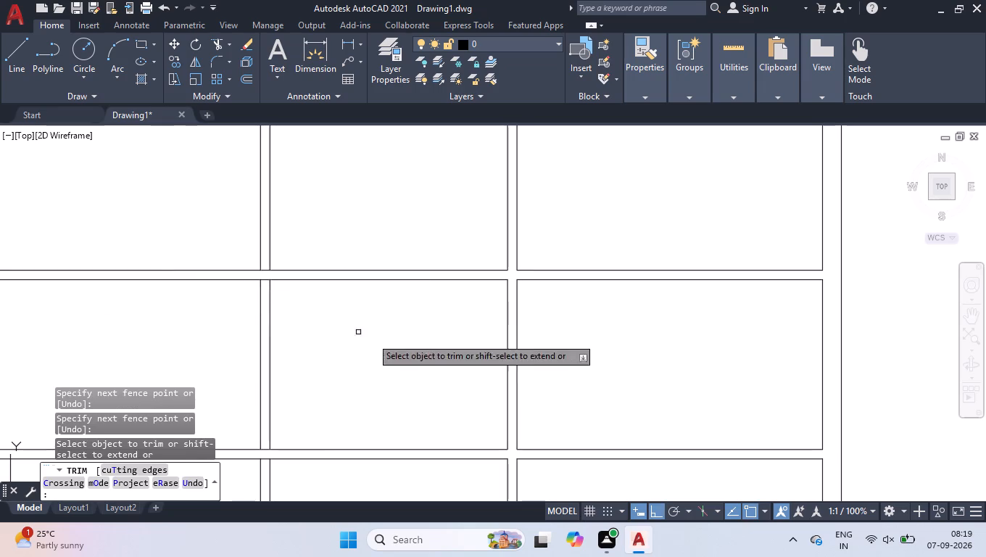
pyautogui.scroll(-3, 456, 339)
pyautogui.scroll(3, 470, 265)
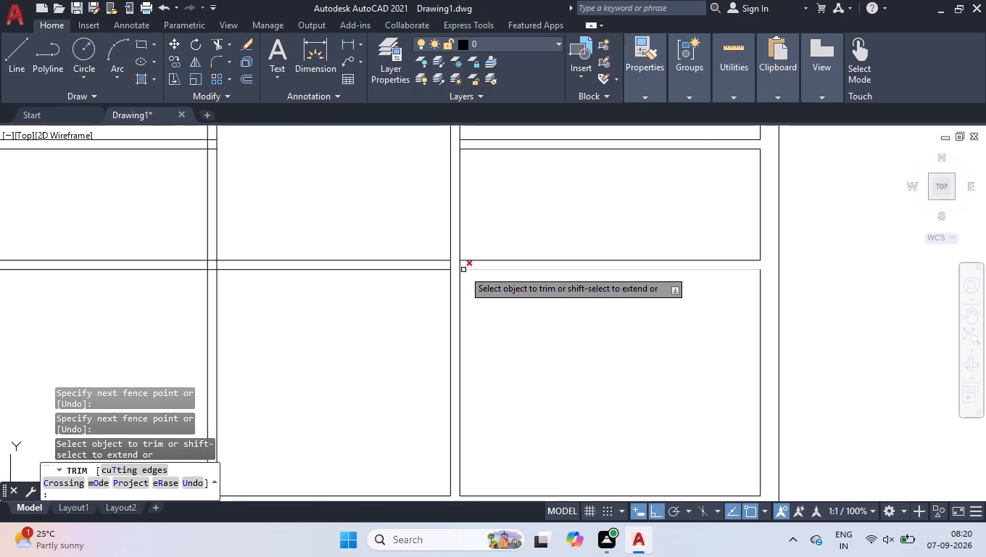
pyautogui.click(465, 265)
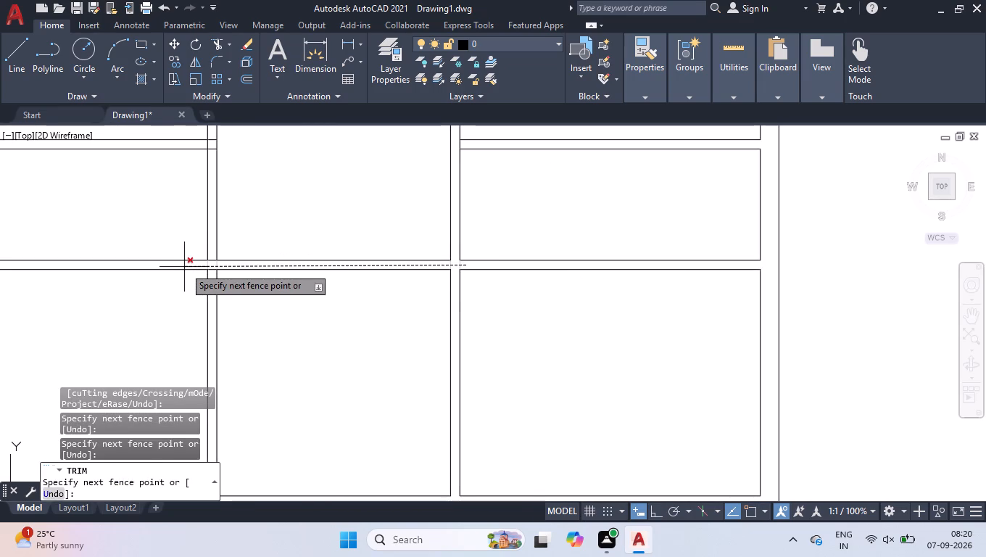
pyautogui.click(184, 267)
# Trim the left vertical partition's right-hand line between the short middle-bay partition's two lines.
pyautogui.scroll(-2, 494, 350)
pyautogui.scroll(4, 436, 257)
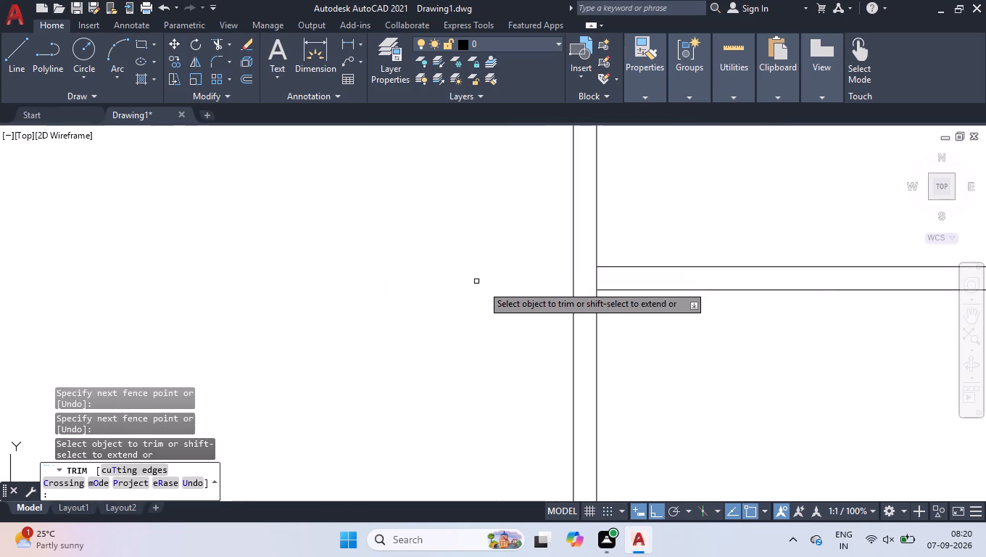
pyautogui.click(598, 281)
# Trim the junction of the upper left-bay partition and the left vertical partition, removing the line across it and the two overshooting ends.
pyautogui.scroll(-3, 633, 292)
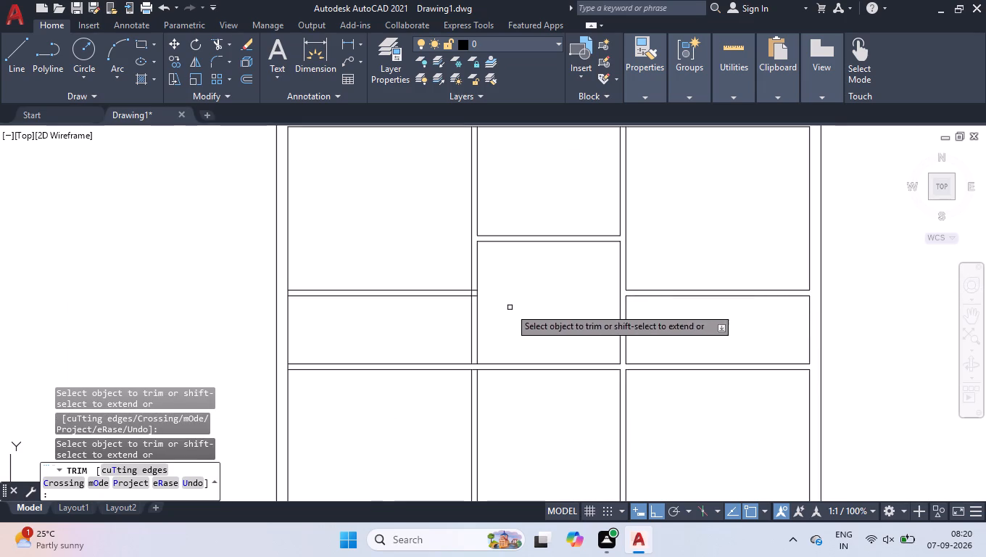
pyautogui.scroll(4, 466, 291)
pyautogui.click(491, 297)
pyautogui.click(463, 296)
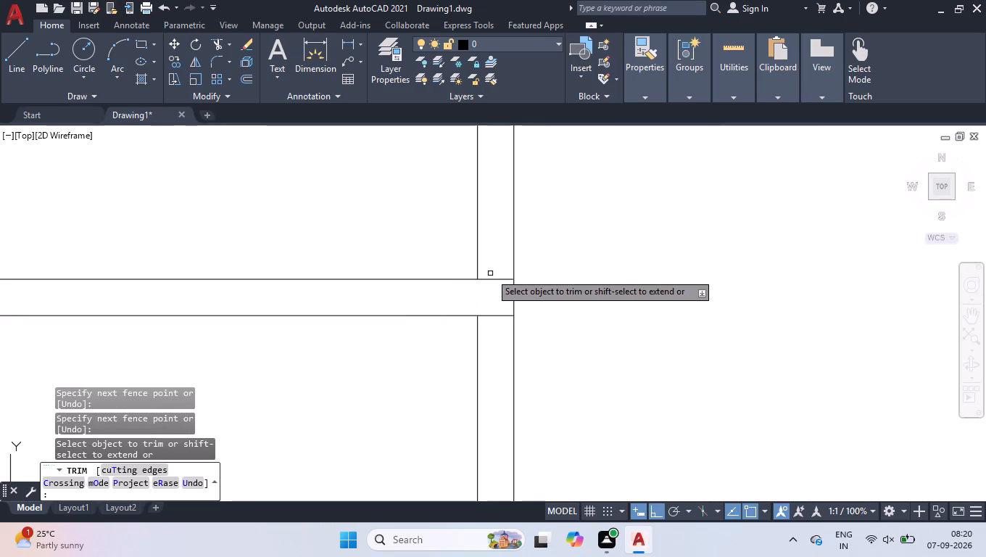
pyautogui.click(491, 270)
pyautogui.click(493, 341)
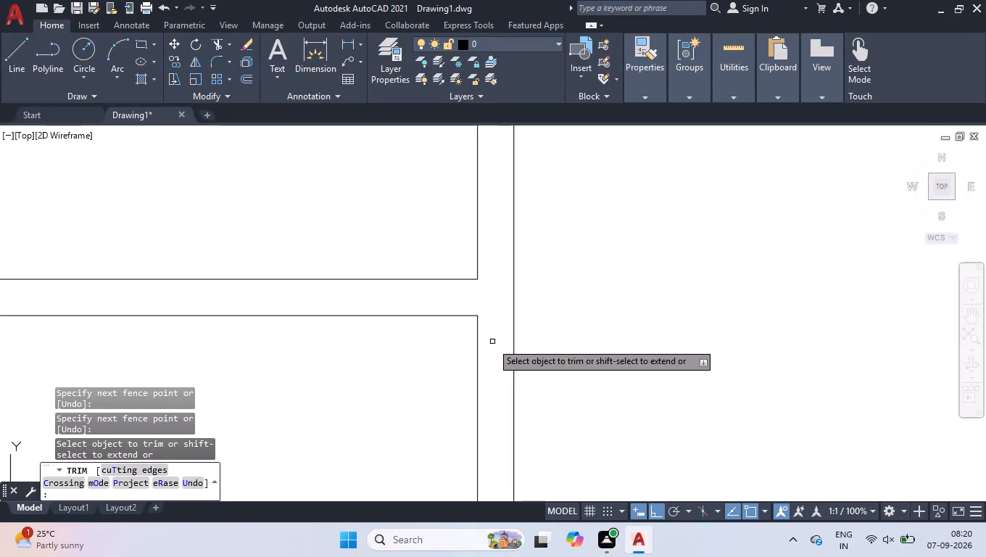
# Trim the left outer wall's inner face where the upper left-bay partition meets it.
pyautogui.scroll(-4, 639, 234)
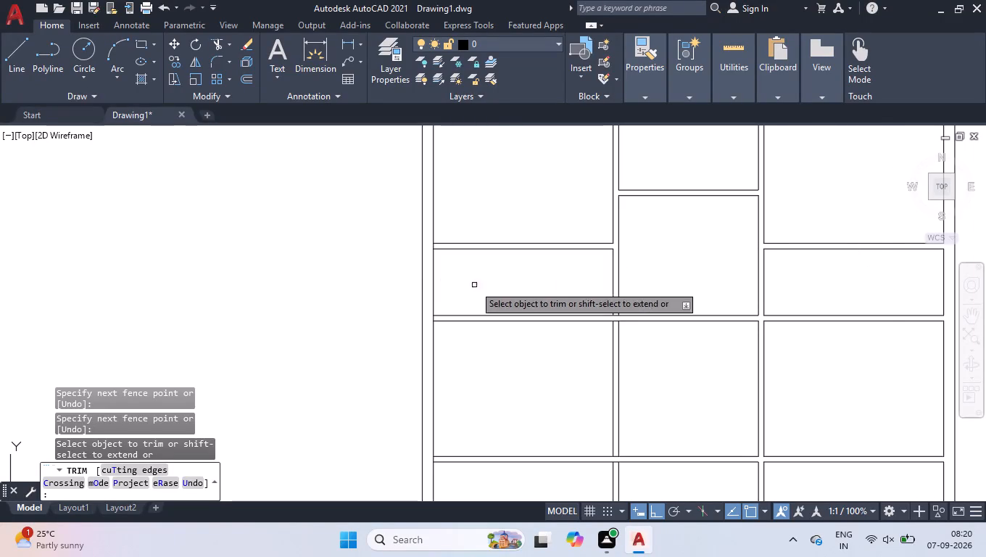
pyautogui.scroll(4, 435, 249)
pyautogui.click(426, 237)
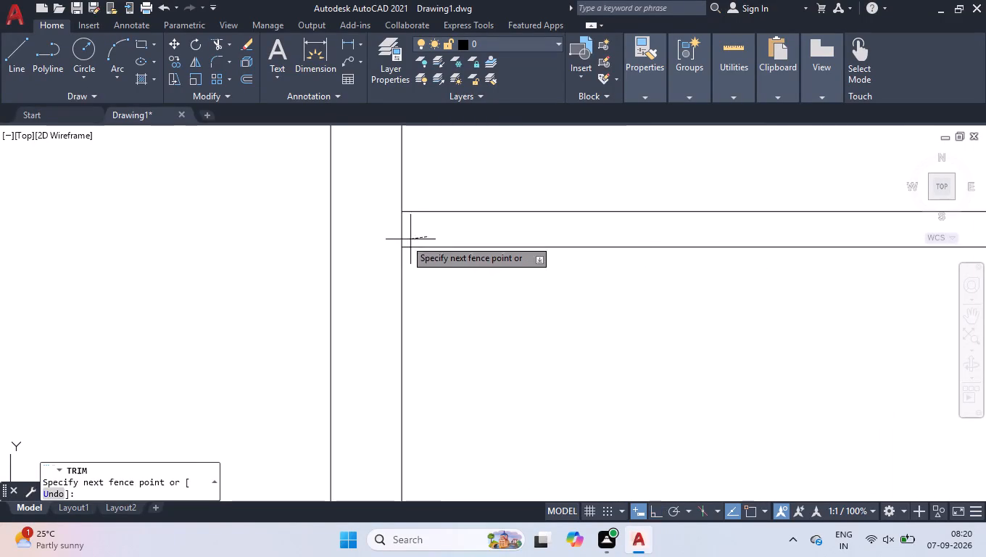
pyautogui.click(389, 237)
# Trim the upper full-width horizontal partition's two lines where they cross inside the left vertical partition.
pyautogui.scroll(-4, 470, 313)
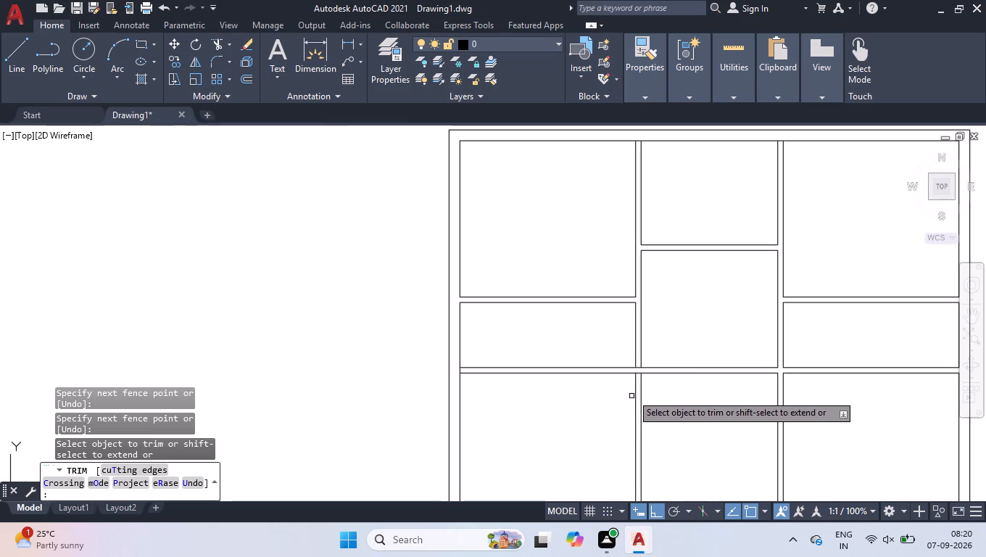
pyautogui.scroll(4, 632, 390)
pyautogui.click(652, 244)
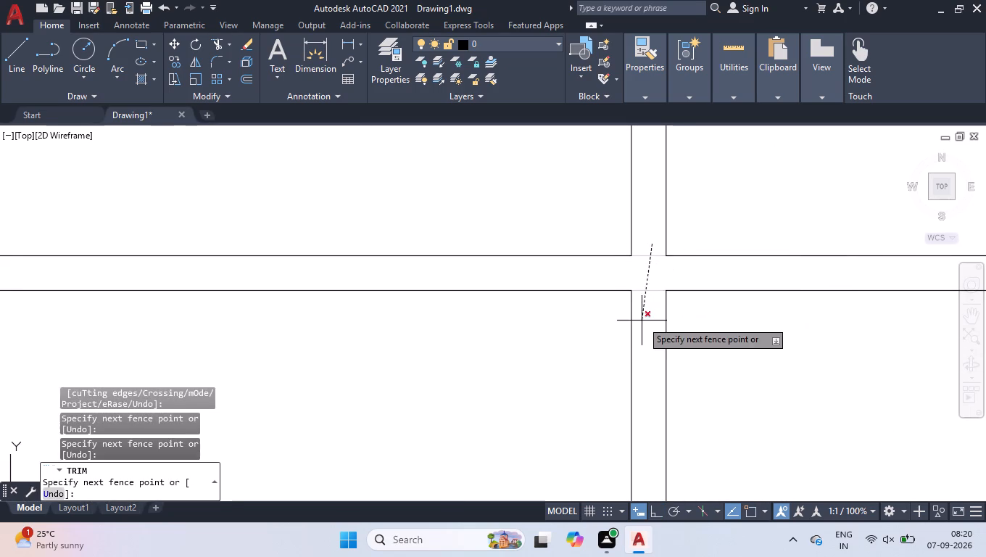
pyautogui.click(645, 327)
# Trim the left outer wall's inner face where the upper full-width horizontal partition meets it.
pyautogui.scroll(-2, 598, 345)
pyautogui.scroll(-1, 464, 400)
pyautogui.scroll(2, 284, 357)
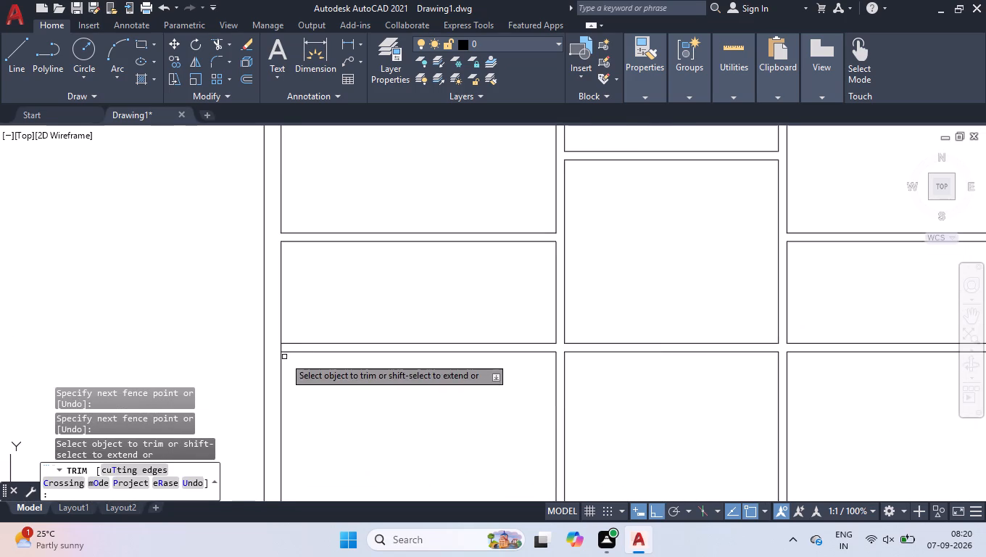
pyautogui.scroll(1, 284, 357)
pyautogui.click(251, 323)
pyautogui.click(273, 321)
# Trim the top outer wall's inner face where the left and right vertical partitions meet it.
pyautogui.scroll(-8, 286, 331)
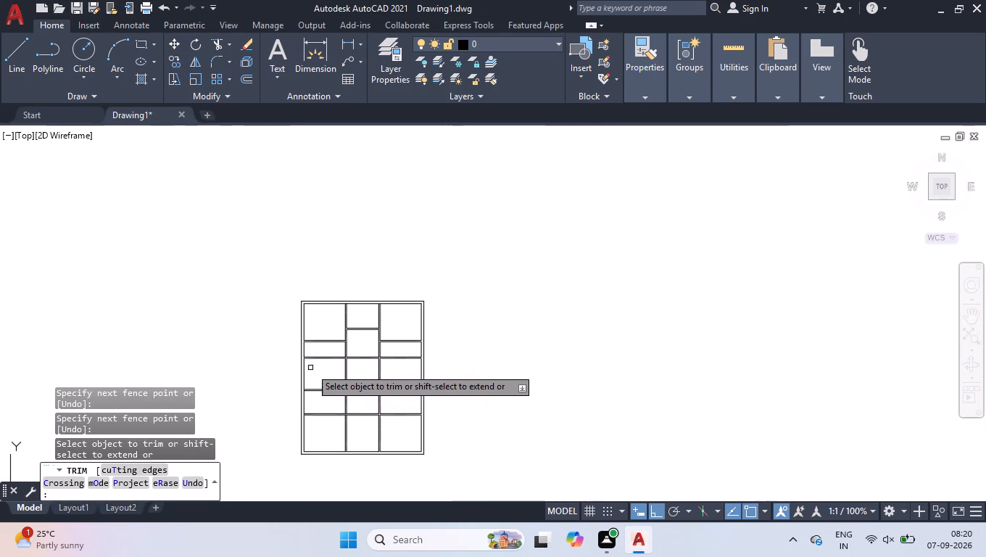
pyautogui.scroll(2, 310, 368)
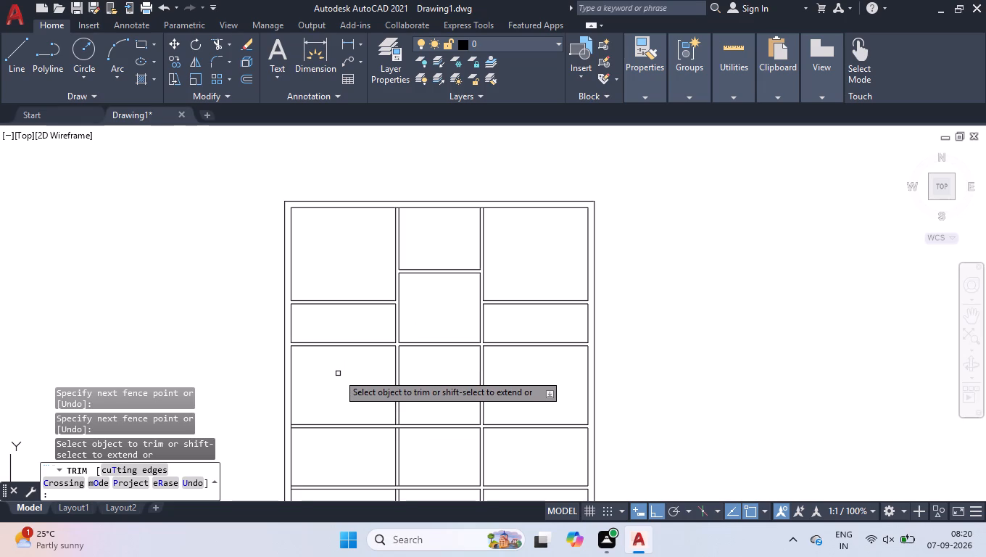
pyautogui.scroll(3, 410, 213)
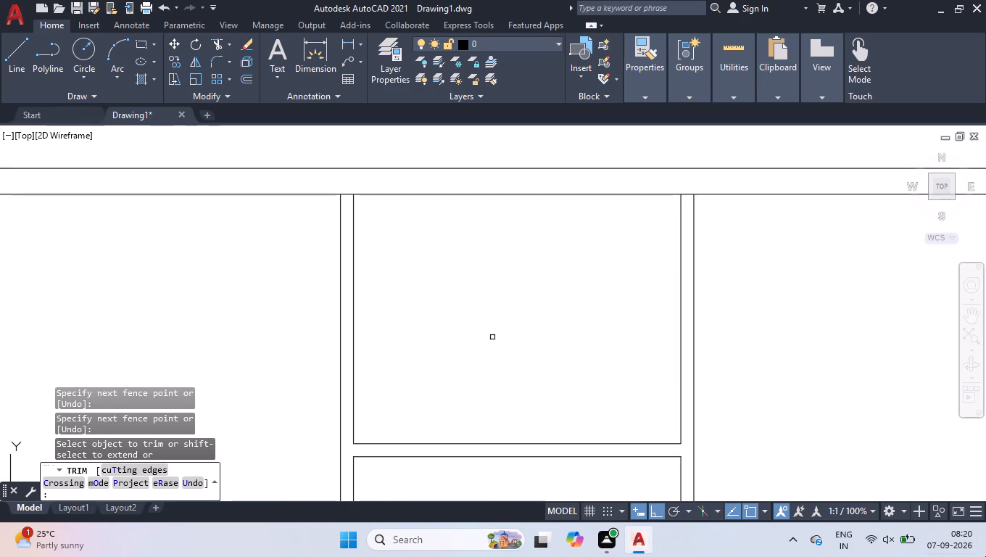
pyautogui.click(350, 189)
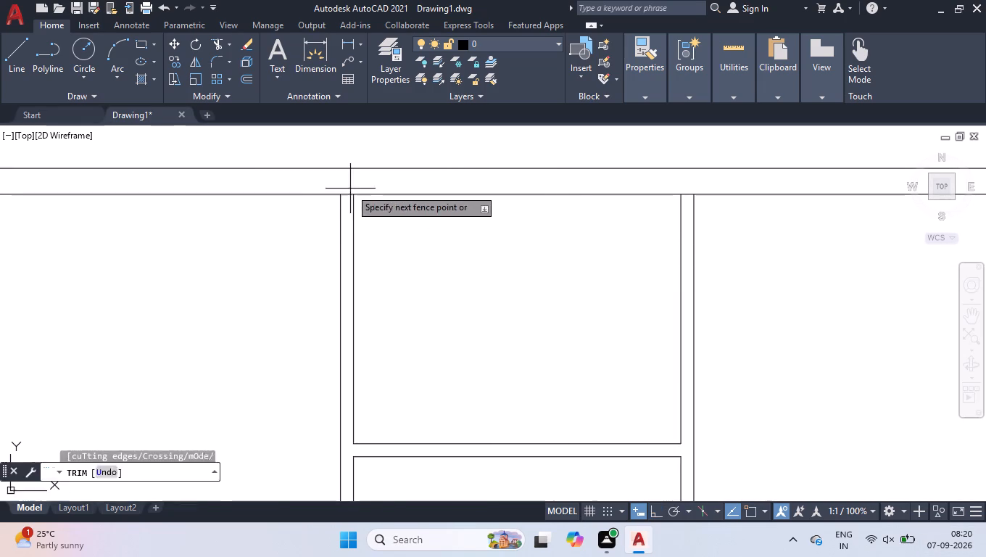
pyautogui.click(348, 202)
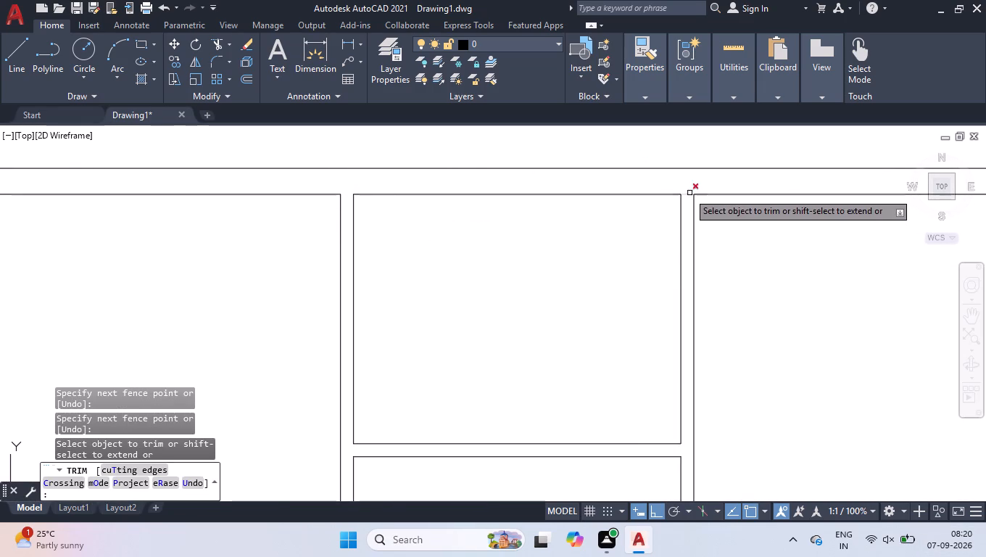
pyautogui.click(684, 189)
pyautogui.click(689, 214)
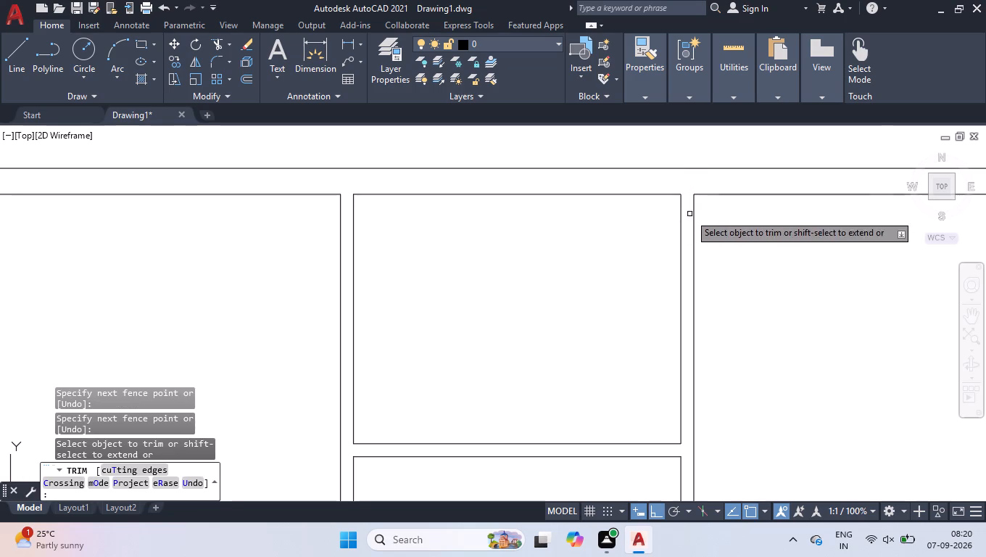
# Trim the middle full-width horizontal partition's two lines where they cross inside the left vertical partition.
pyautogui.scroll(-4, 640, 226)
pyautogui.scroll(2, 639, 334)
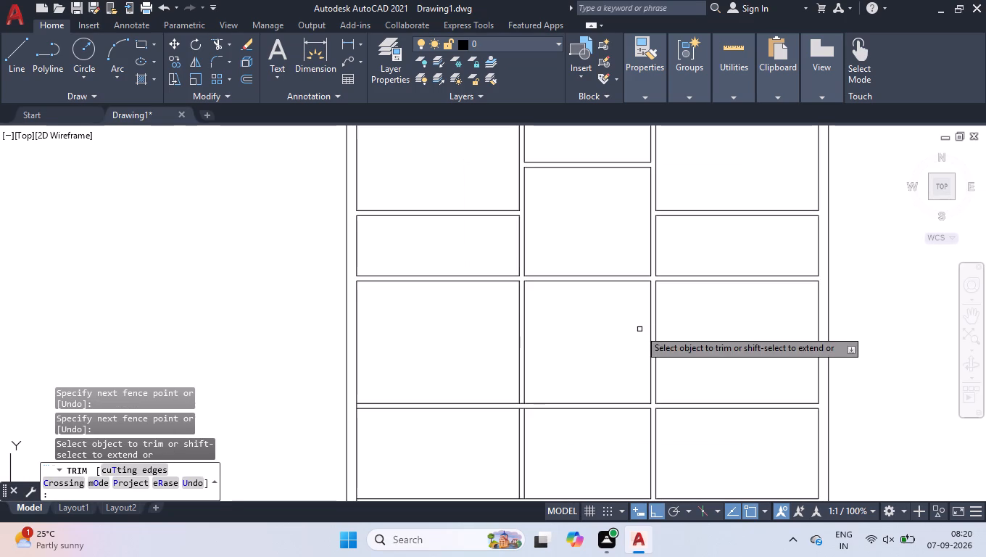
pyautogui.scroll(3, 505, 442)
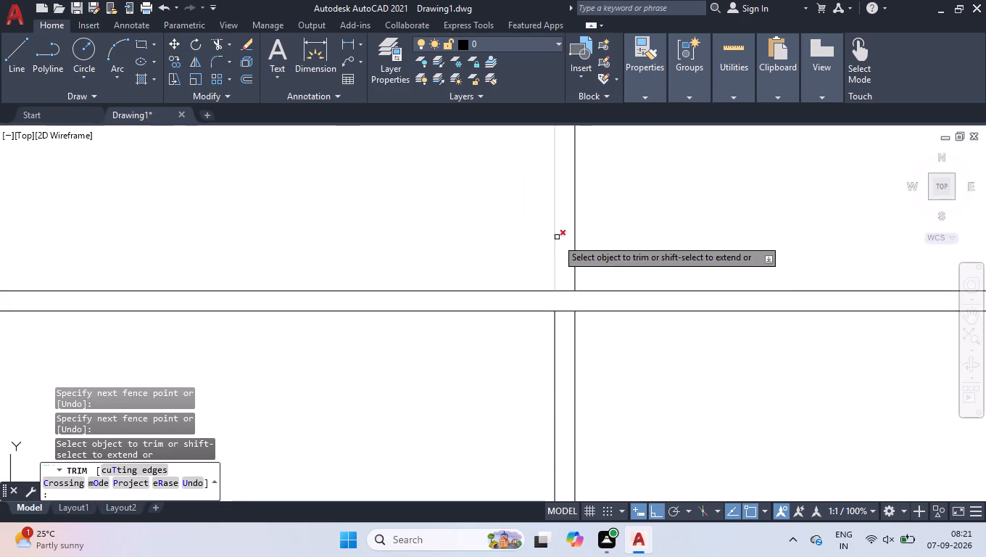
pyautogui.click(565, 271)
pyautogui.click(565, 335)
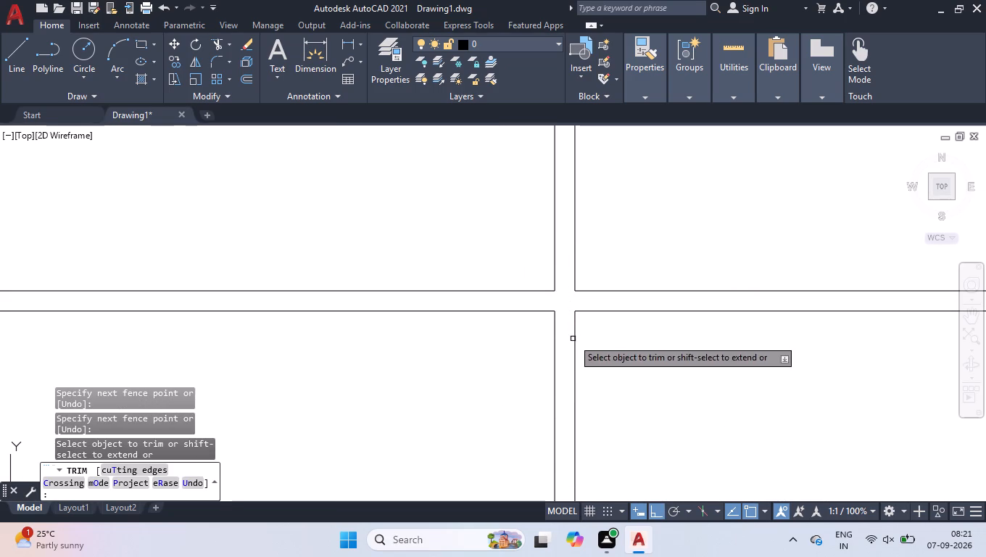
# Trim the left outer wall's inner face where the middle full-width horizontal partition meets it.
pyautogui.scroll(-3, 576, 344)
pyautogui.scroll(4, 413, 356)
pyautogui.click(379, 236)
pyautogui.click(431, 235)
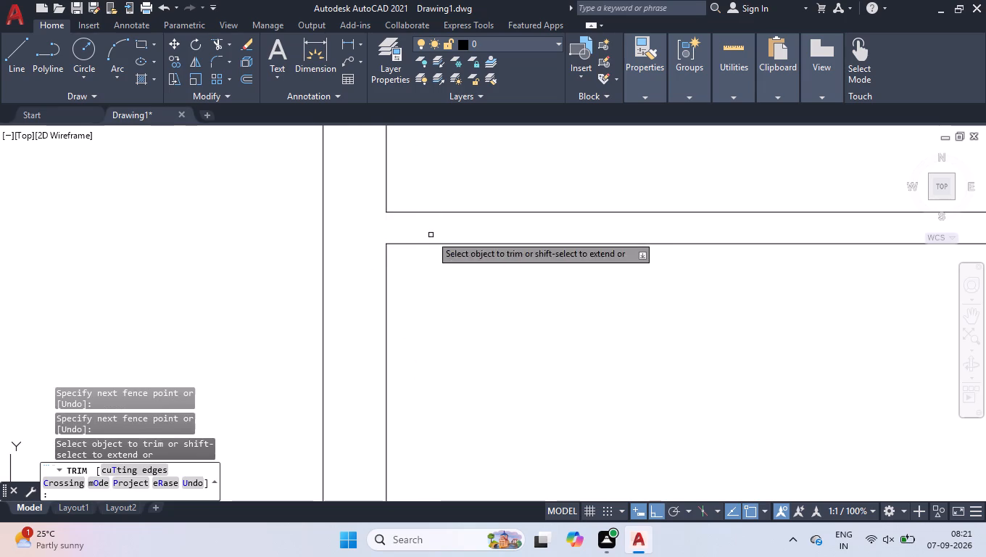
# Trim the left outer wall's inner face where the lowest full-width horizontal partition meets it.
pyautogui.scroll(-4, 436, 295)
pyautogui.scroll(-2, 496, 334)
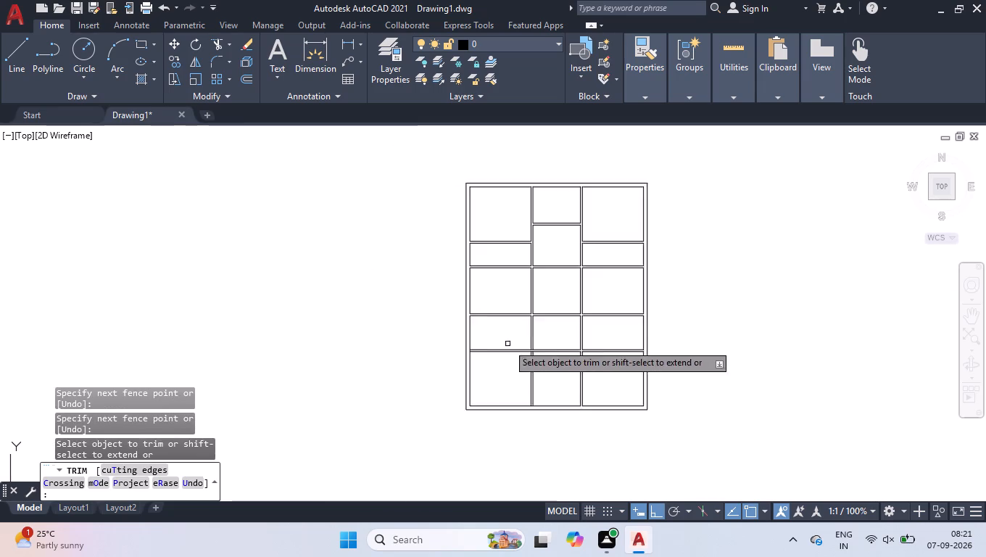
pyautogui.scroll(3, 541, 357)
pyautogui.scroll(4, 236, 337)
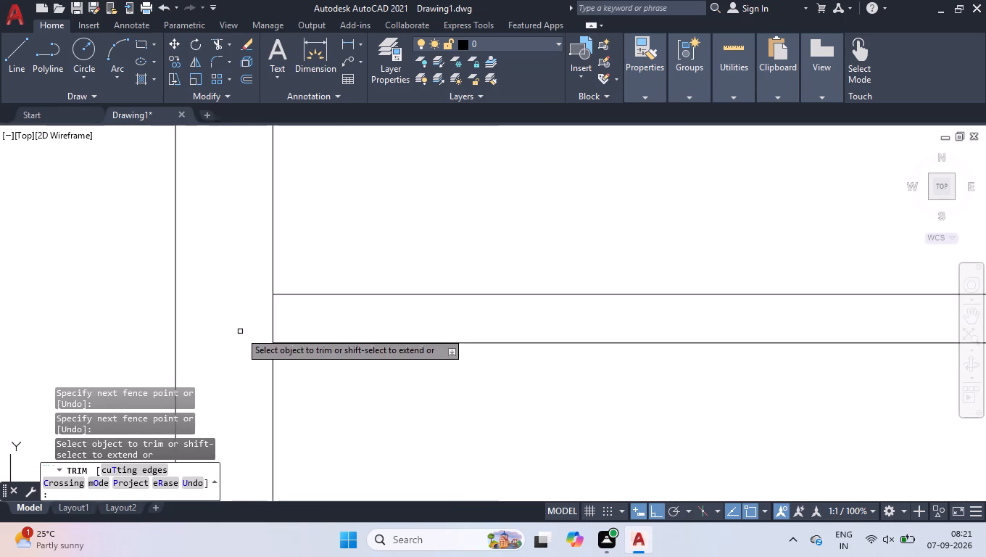
pyautogui.click(241, 331)
pyautogui.click(284, 333)
# Trim the lowest full-width horizontal partition's two lines where they cross inside the left vertical partition.
pyautogui.scroll(-3, 283, 351)
pyautogui.scroll(-1, 527, 372)
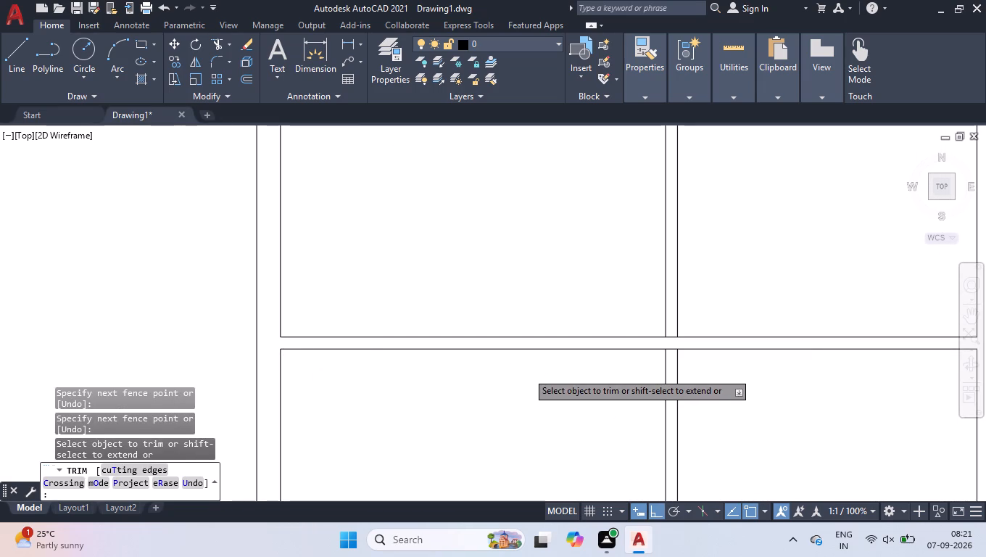
pyautogui.scroll(-1, 555, 365)
pyautogui.scroll(6, 597, 371)
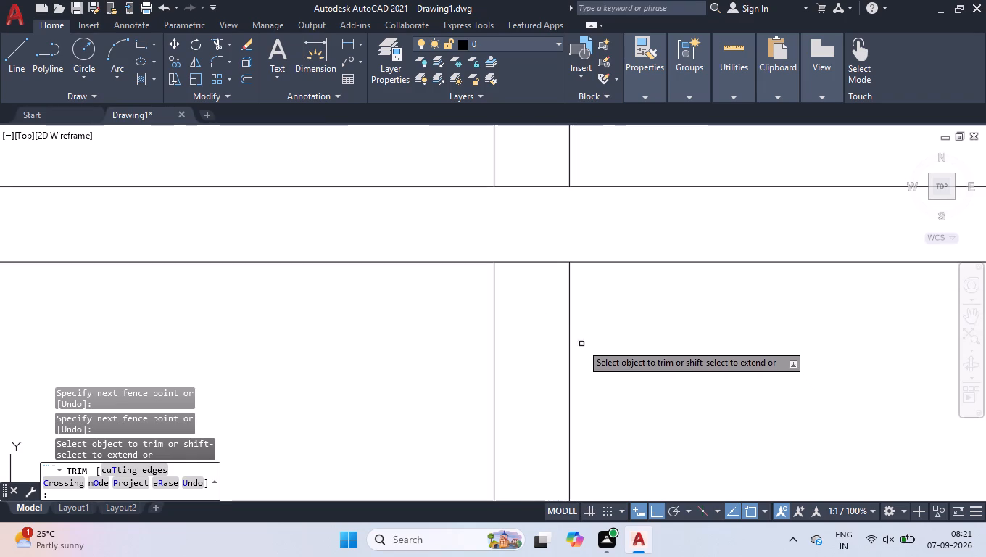
pyautogui.click(557, 175)
pyautogui.click(524, 284)
# Trim the bottom outer wall's inner face where the left vertical partition meets it, and end the Trim command.
pyautogui.scroll(-4, 524, 284)
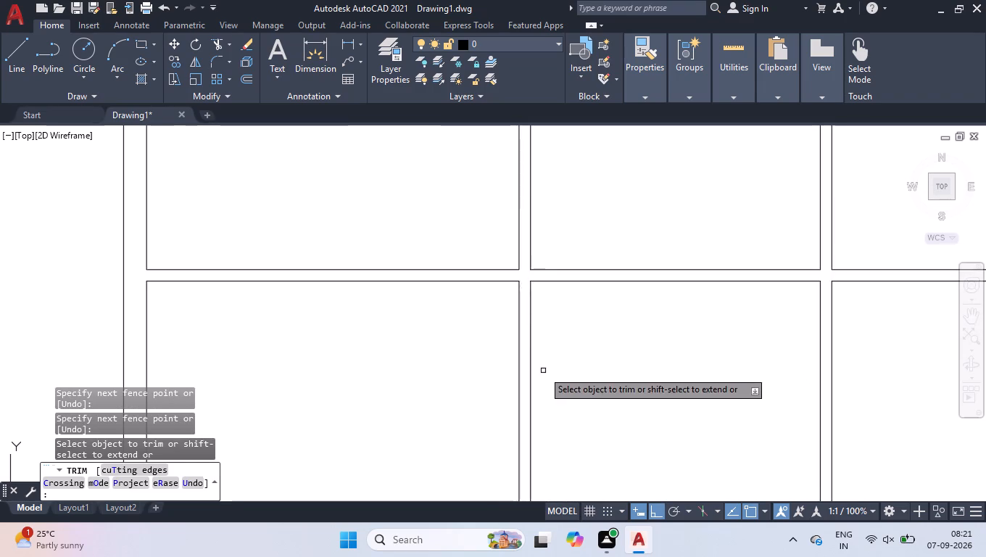
pyautogui.scroll(-3, 575, 365)
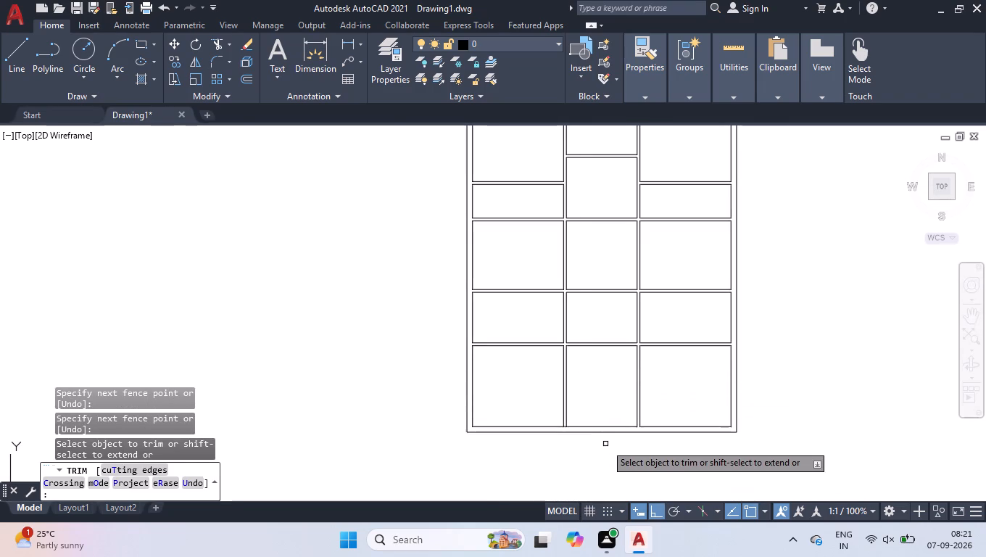
pyautogui.scroll(3, 609, 445)
pyautogui.scroll(4, 426, 379)
pyautogui.click(353, 371)
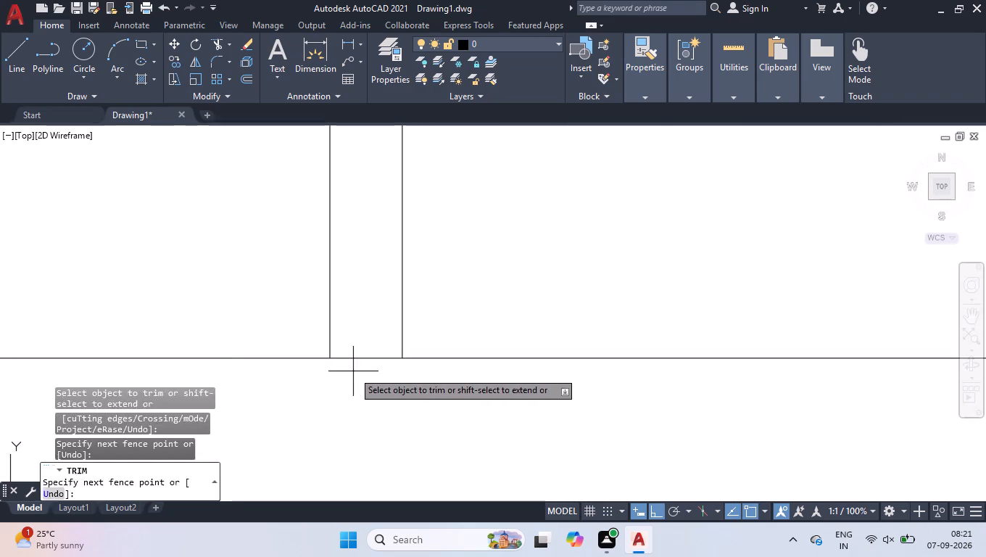
pyautogui.click(362, 338)
pyautogui.scroll(-3, 362, 337)
pyautogui.scroll(-2, 594, 381)
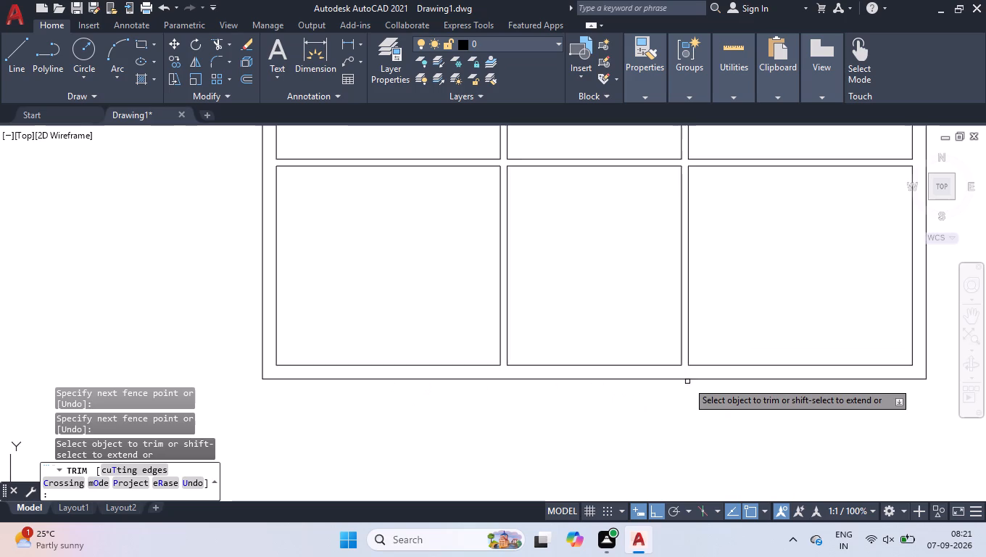
pyautogui.scroll(2, 687, 381)
pyautogui.press('space')
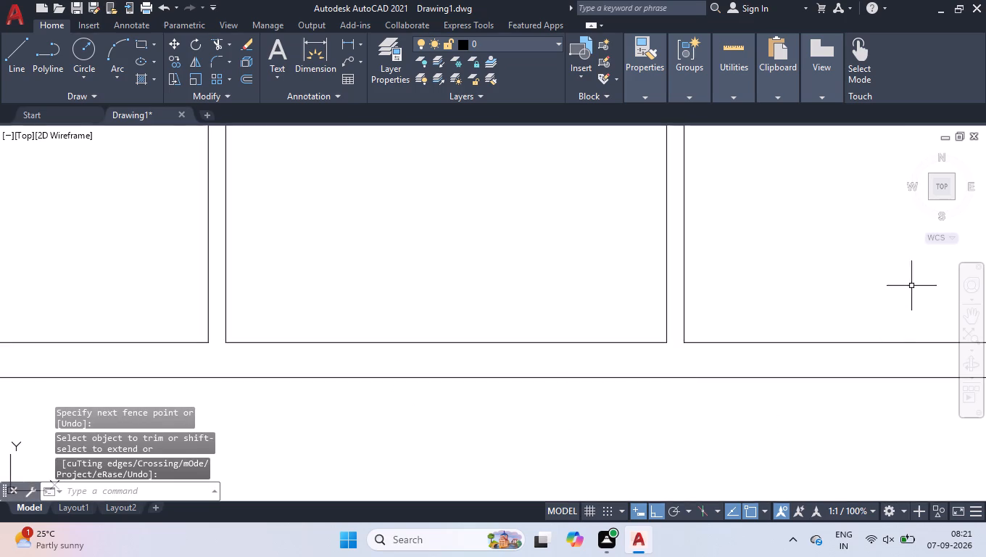
# Extend the upper side-bay partitions' upper lines and the upper full-width partition's lower line across both vertical partitions.
pyautogui.click(948, 190)
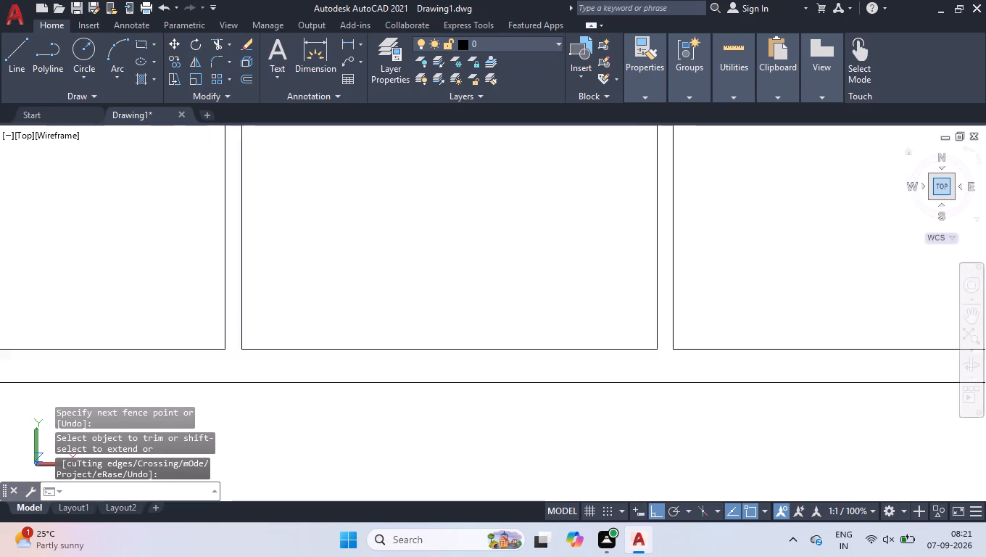
pyautogui.scroll(3, 434, 203)
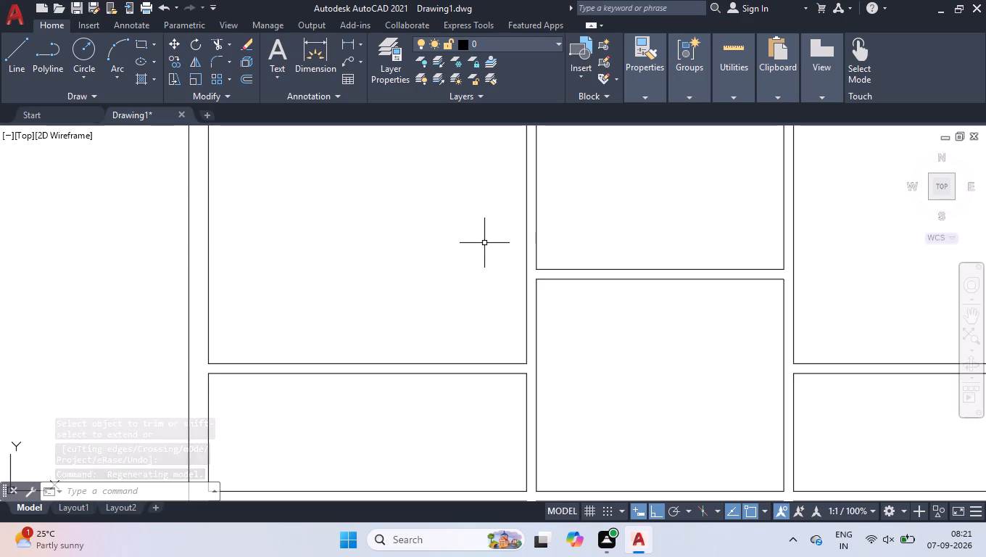
pyautogui.write('ex')
pyautogui.press('Return')
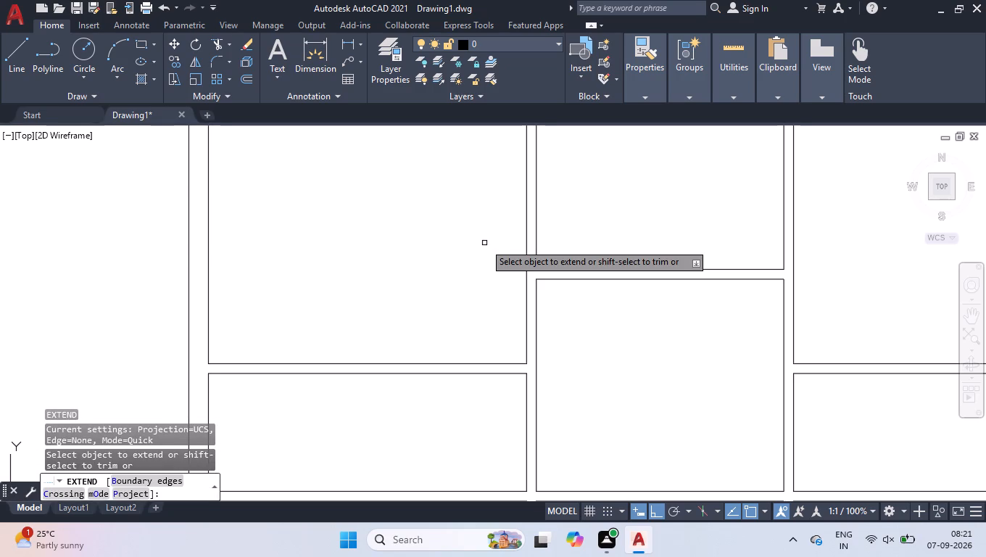
pyautogui.click(509, 365)
pyautogui.scroll(-2, 521, 352)
pyautogui.scroll(3, 510, 406)
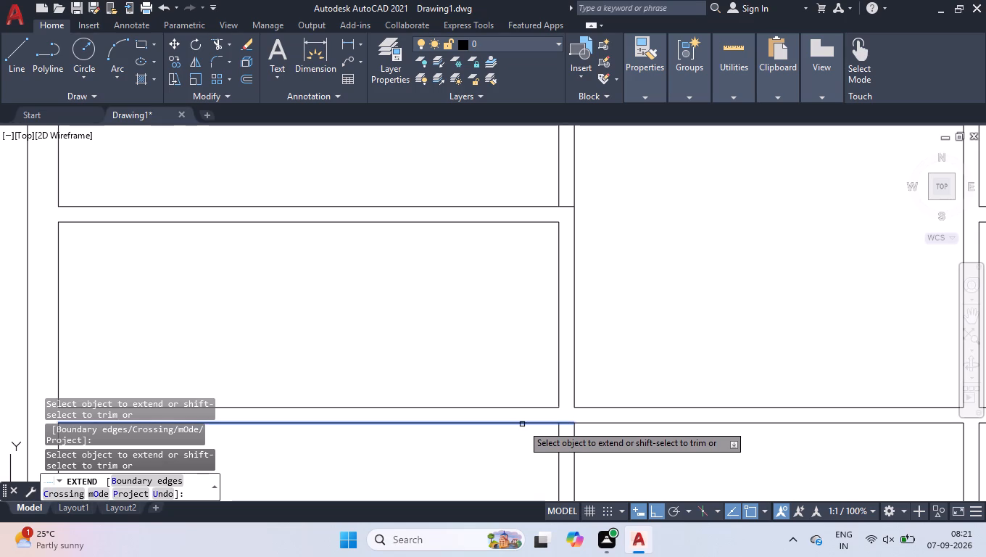
pyautogui.click(522, 424)
pyautogui.scroll(-3, 522, 421)
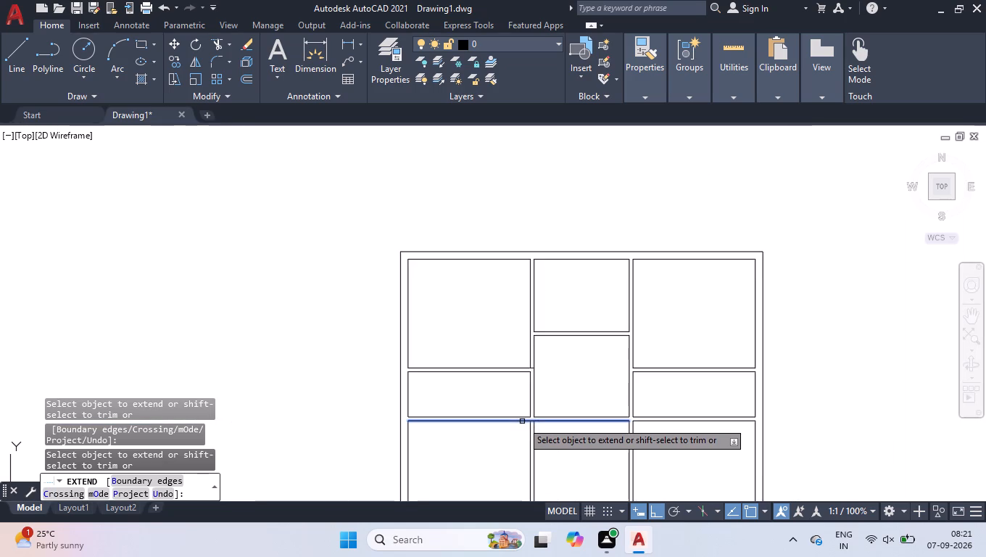
pyautogui.click(616, 422)
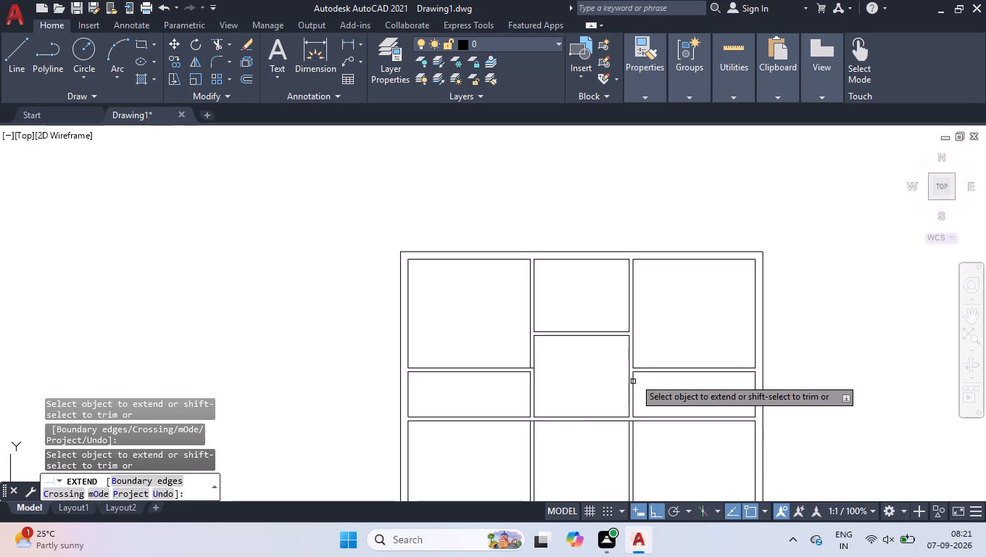
pyautogui.click(638, 366)
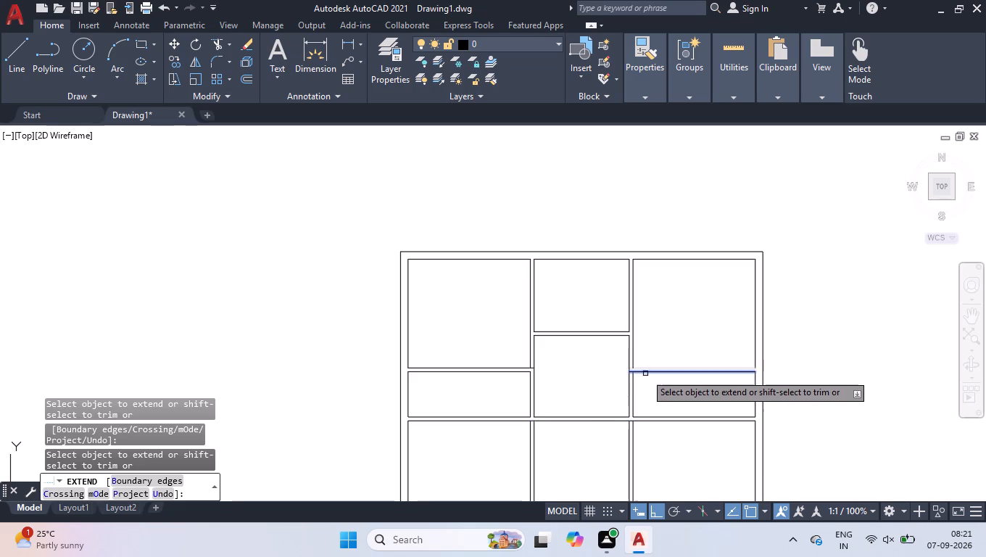
pyautogui.press('space')
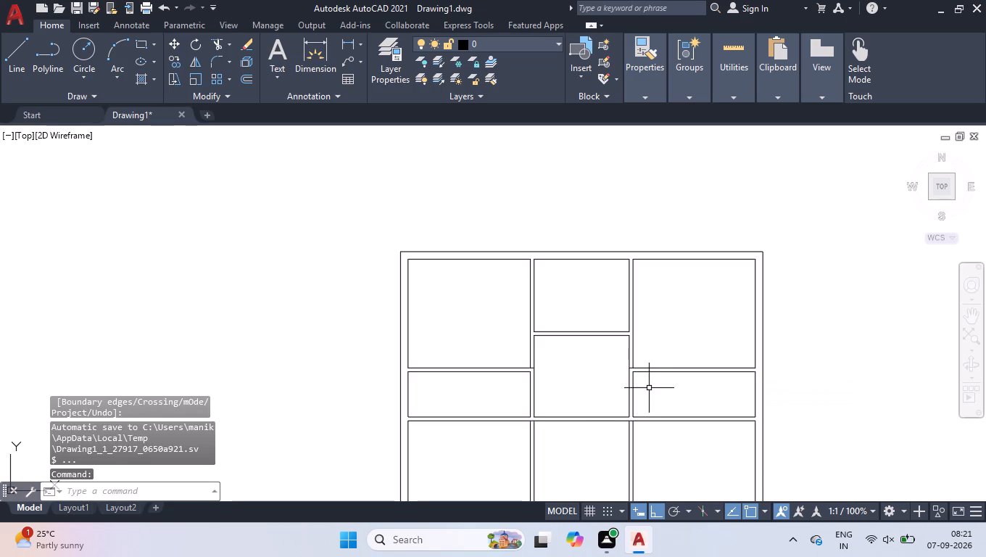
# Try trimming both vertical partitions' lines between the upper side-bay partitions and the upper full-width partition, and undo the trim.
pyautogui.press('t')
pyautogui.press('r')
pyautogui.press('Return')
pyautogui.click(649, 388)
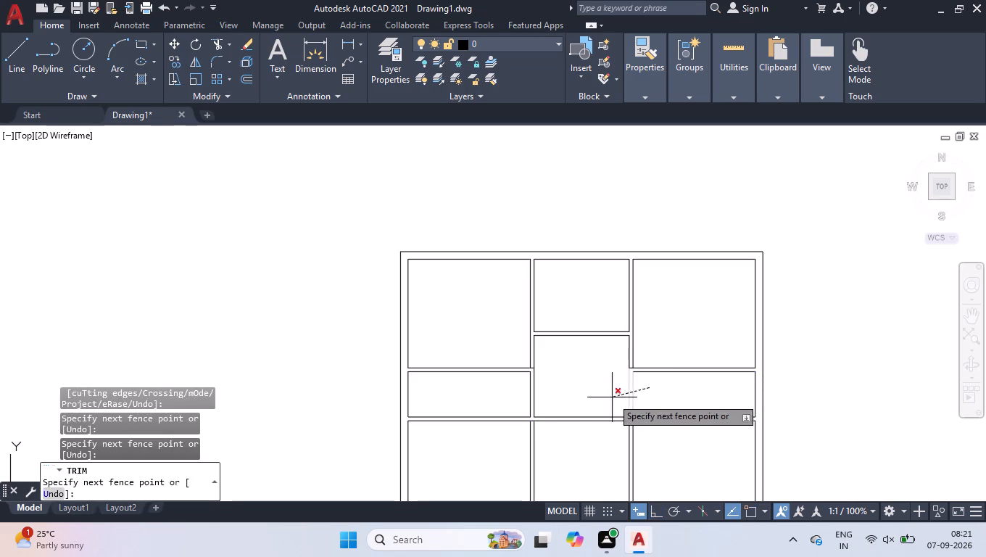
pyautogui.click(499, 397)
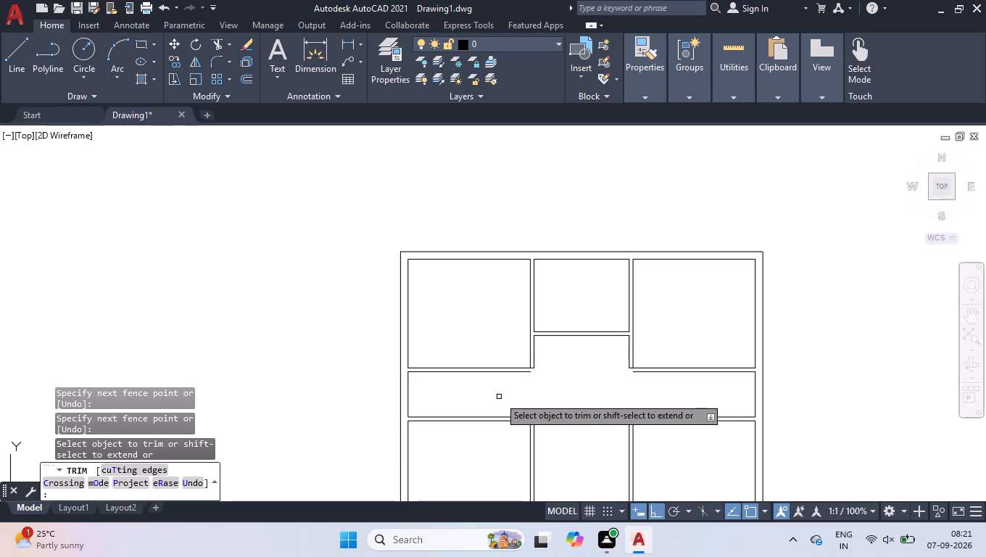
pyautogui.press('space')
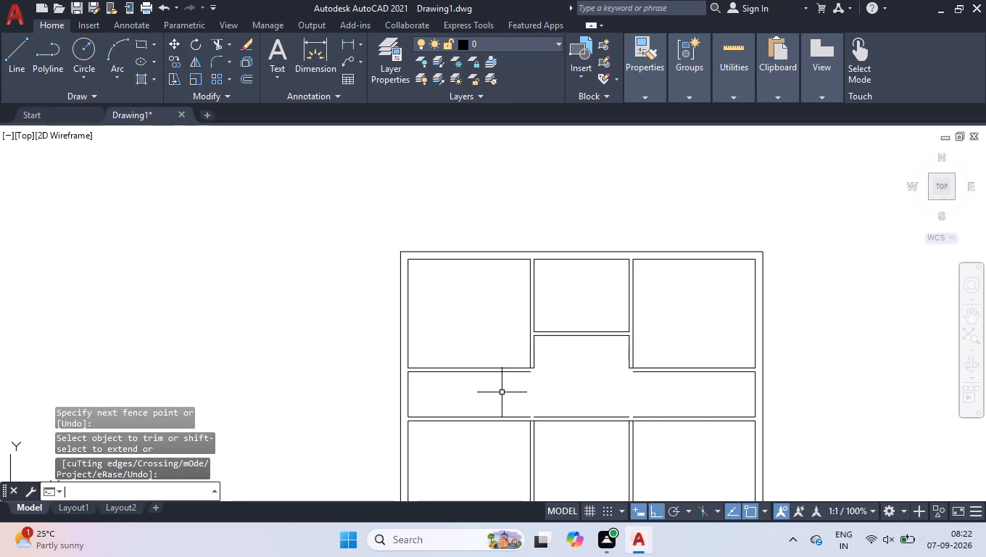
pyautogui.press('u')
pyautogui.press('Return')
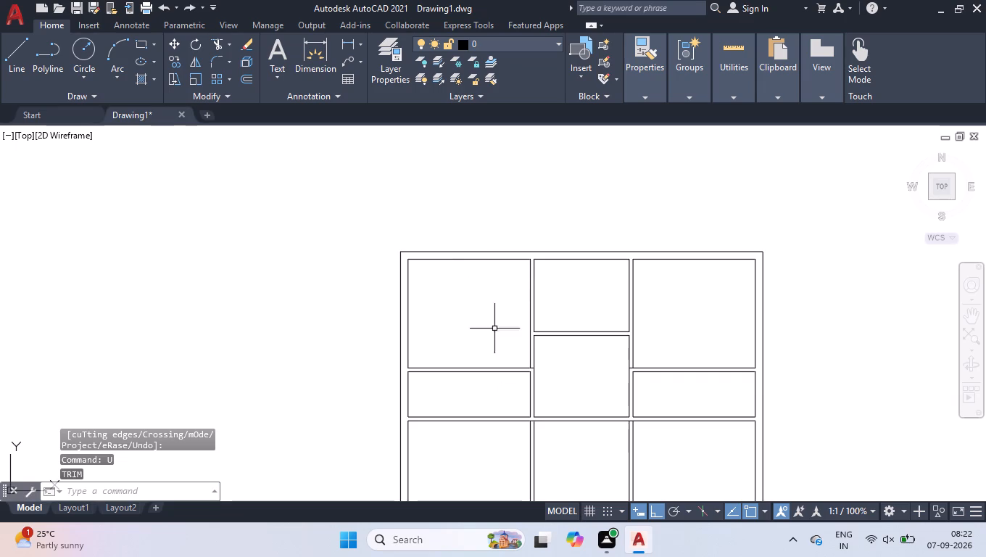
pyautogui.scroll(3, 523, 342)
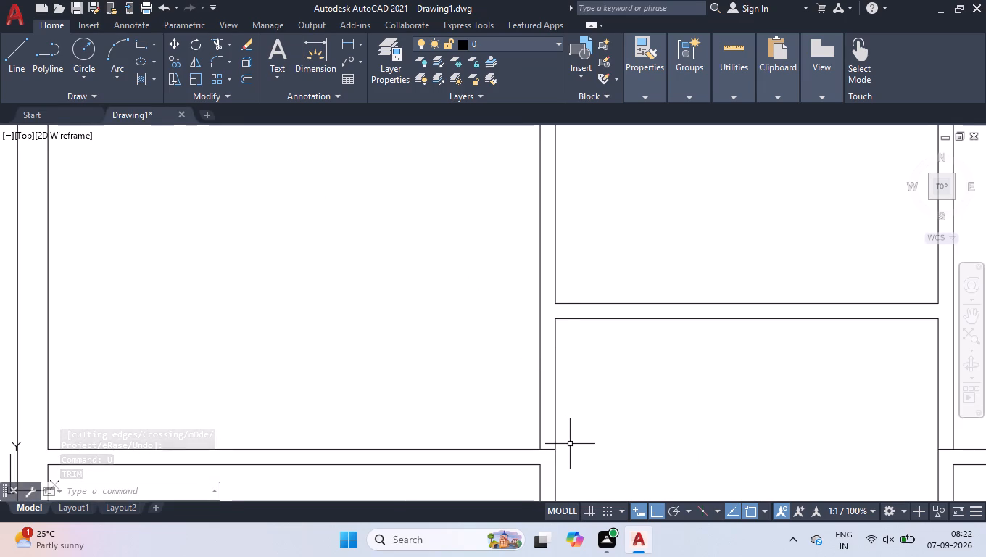
# Measure the gap along the left vertical partition between the central-bay and side-bay partitions with a linear dimension, and delete the dimension.
pyautogui.write('dli')
pyautogui.press('Return')
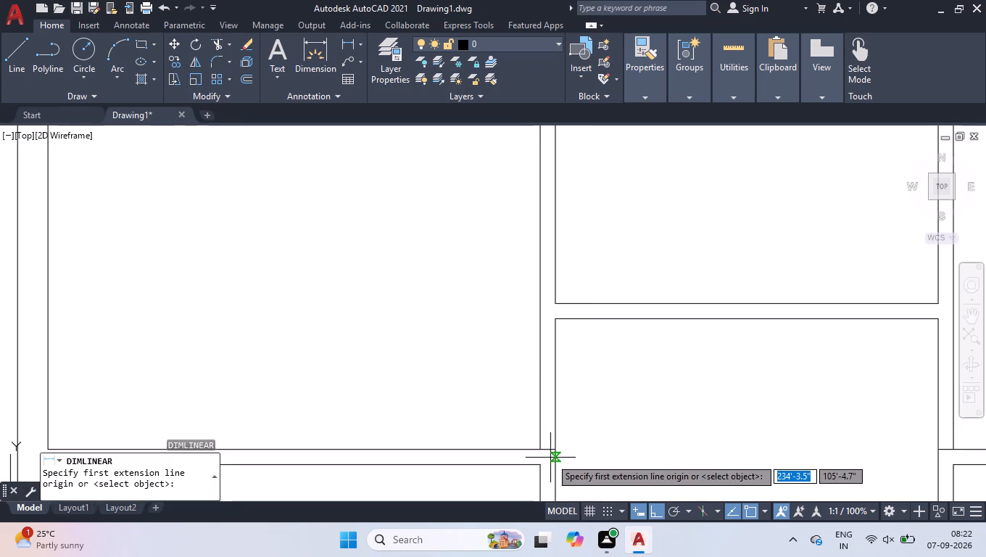
pyautogui.click(555, 451)
pyautogui.click(552, 320)
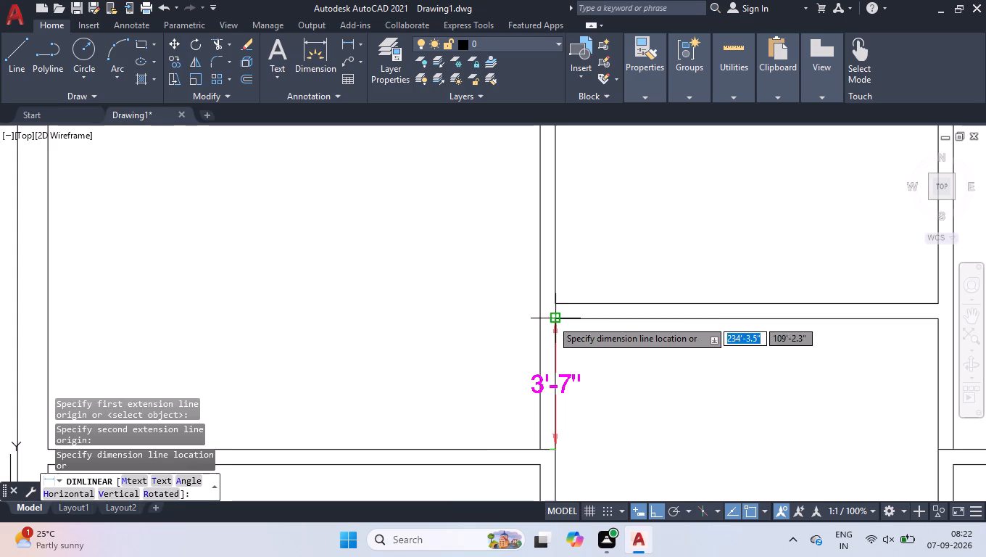
pyautogui.click(585, 357)
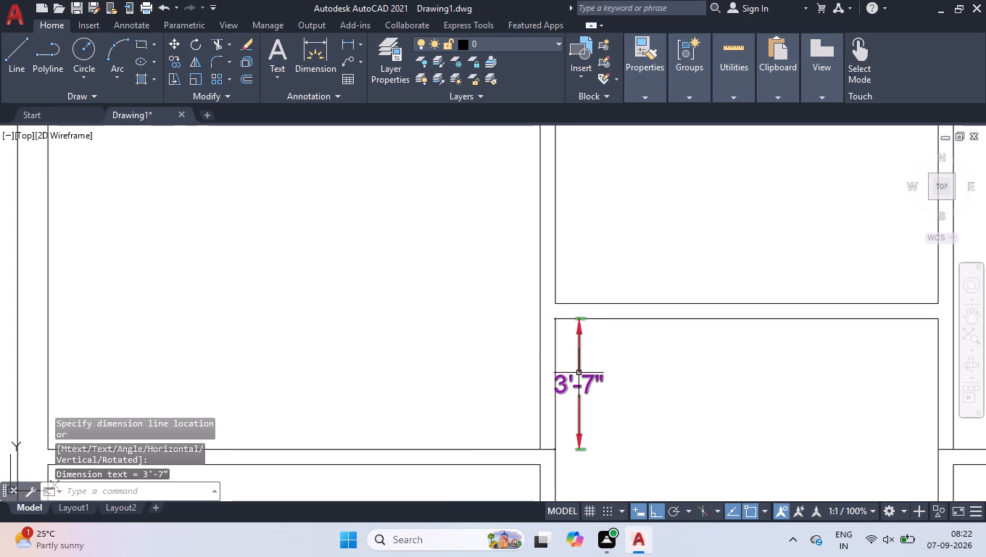
pyautogui.click(579, 372)
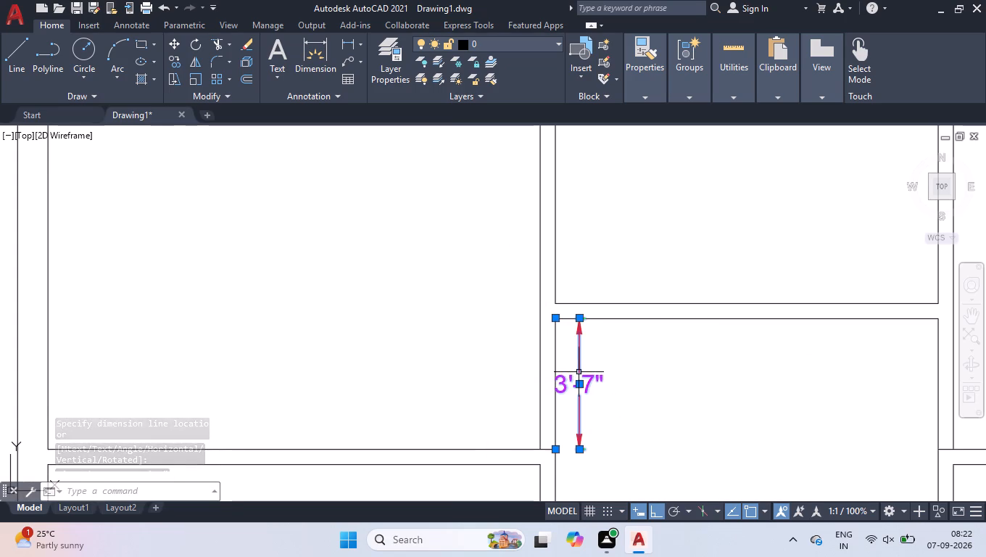
pyautogui.press('Delete')
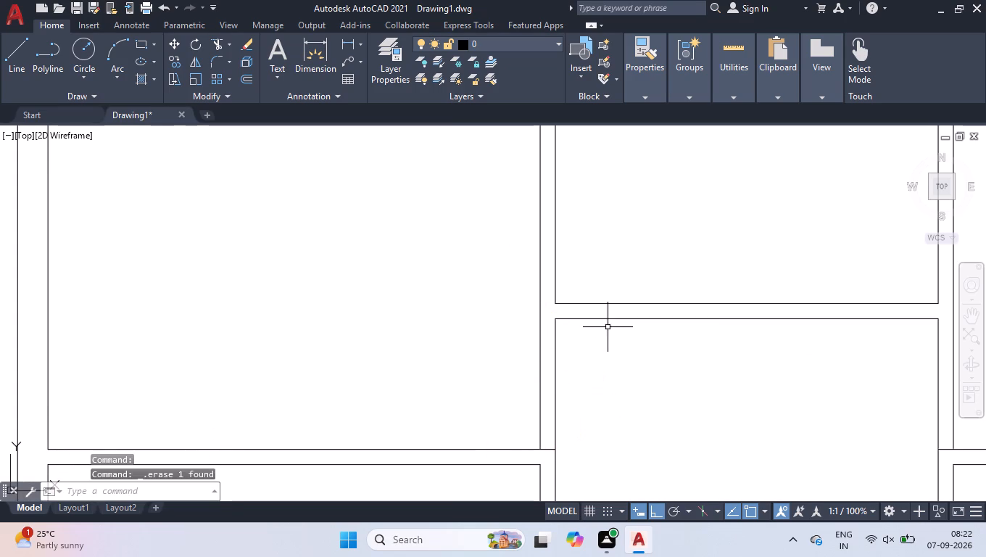
# Draw a line across the left vertical partition at the central-bay partition's lower line and move it 7" down.
pyautogui.press('l')
pyautogui.press('Return')
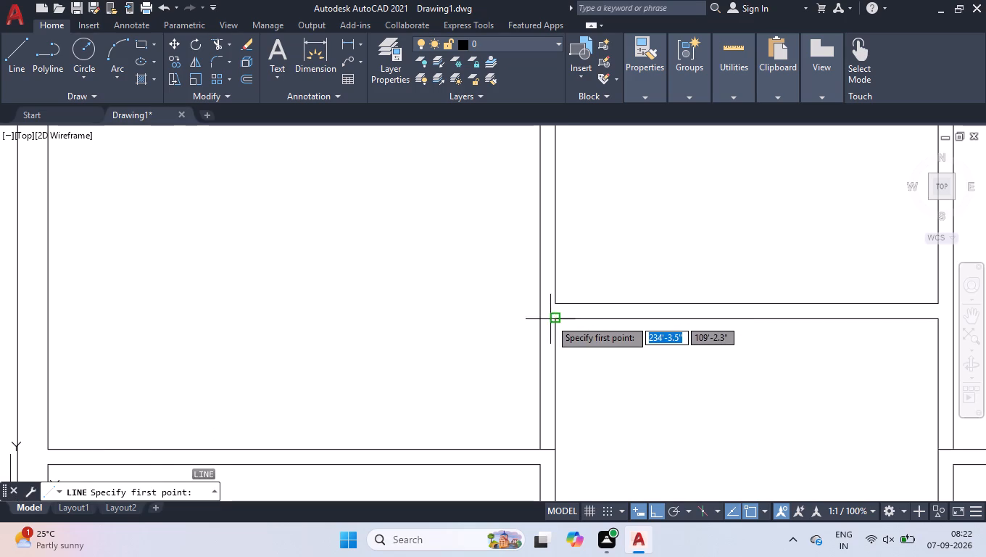
pyautogui.click(555, 319)
pyautogui.click(539, 315)
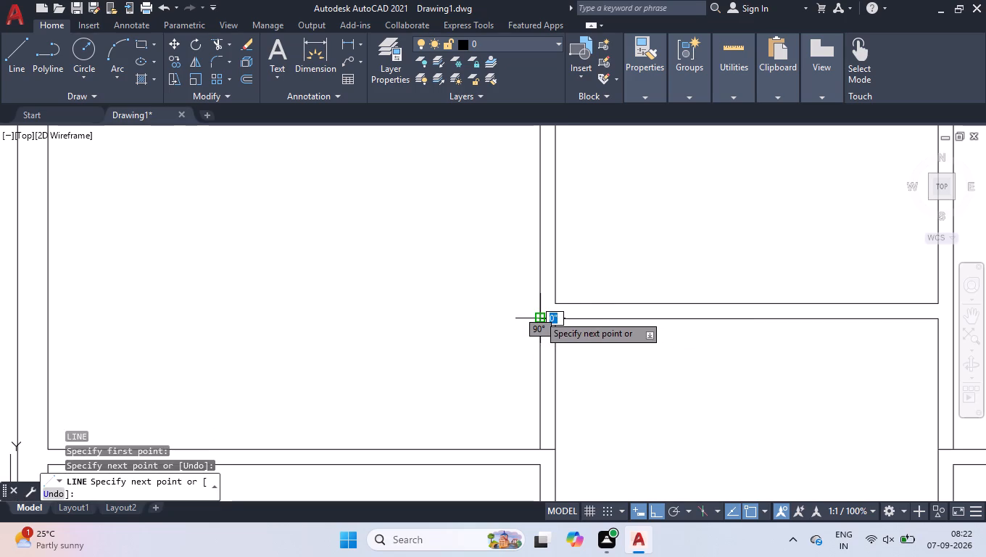
pyautogui.press('space')
pyautogui.click(530, 305)
pyautogui.click(614, 388)
pyautogui.scroll(3, 531, 357)
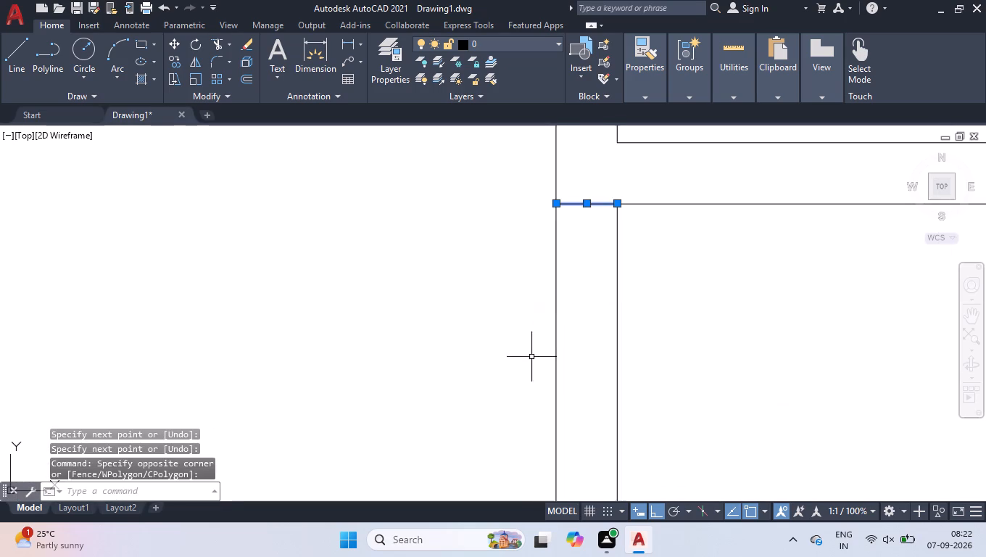
pyautogui.click(585, 202)
pyautogui.scroll(-3, 580, 386)
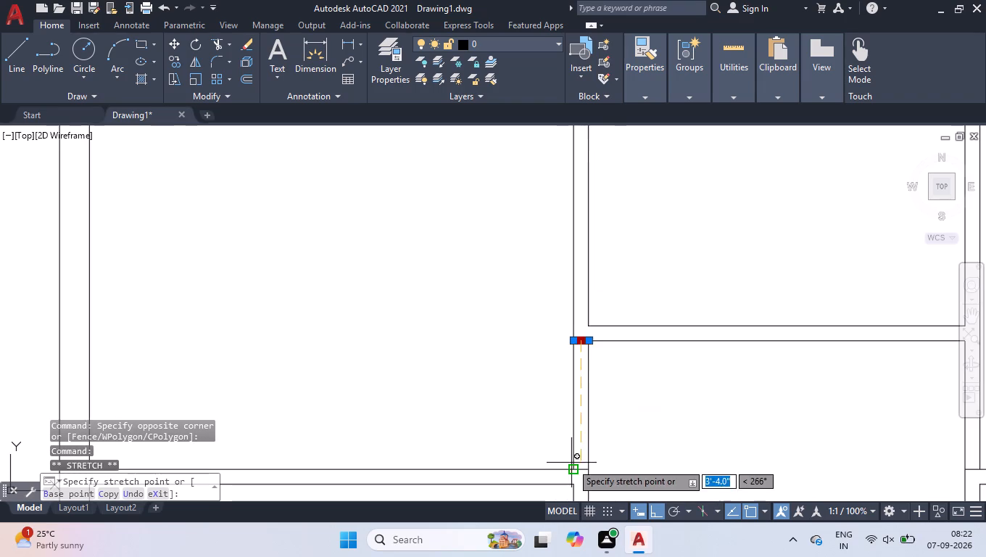
pyautogui.scroll(2, 572, 463)
pyautogui.press('7')
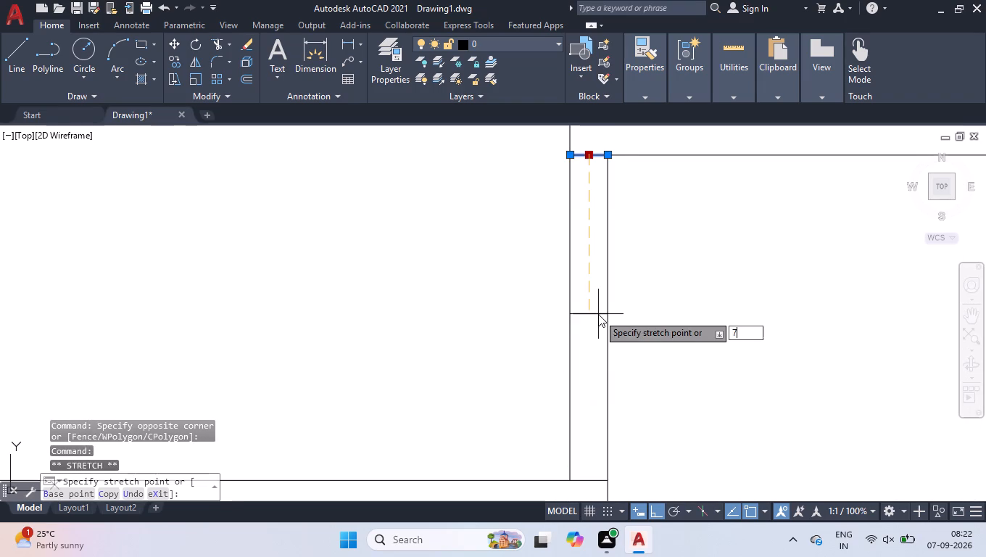
pyautogui.press('Return')
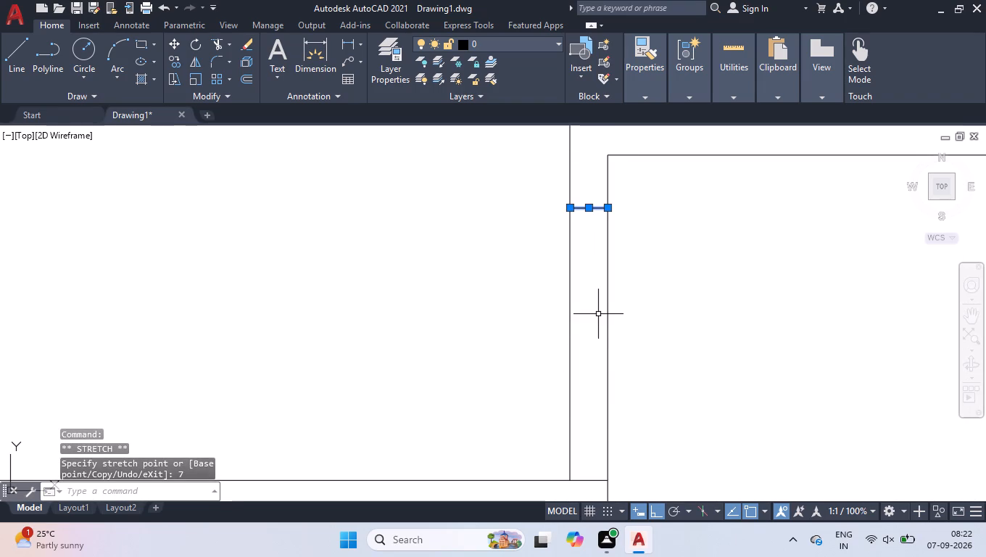
# Trim both lines of the left vertical partition below the short closing line, and end the Trim command.
pyautogui.write('tr')
pyautogui.press('Return')
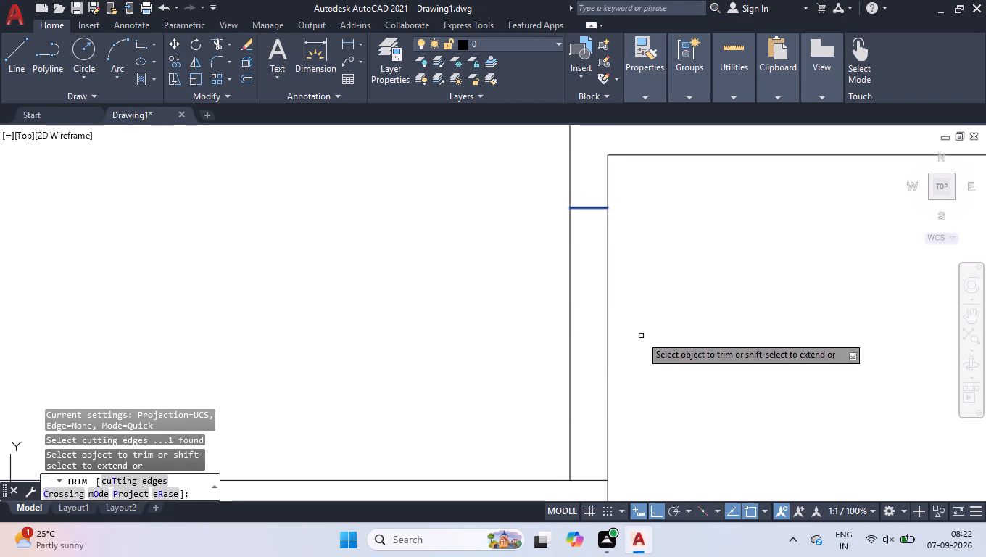
pyautogui.click(641, 336)
pyautogui.click(644, 343)
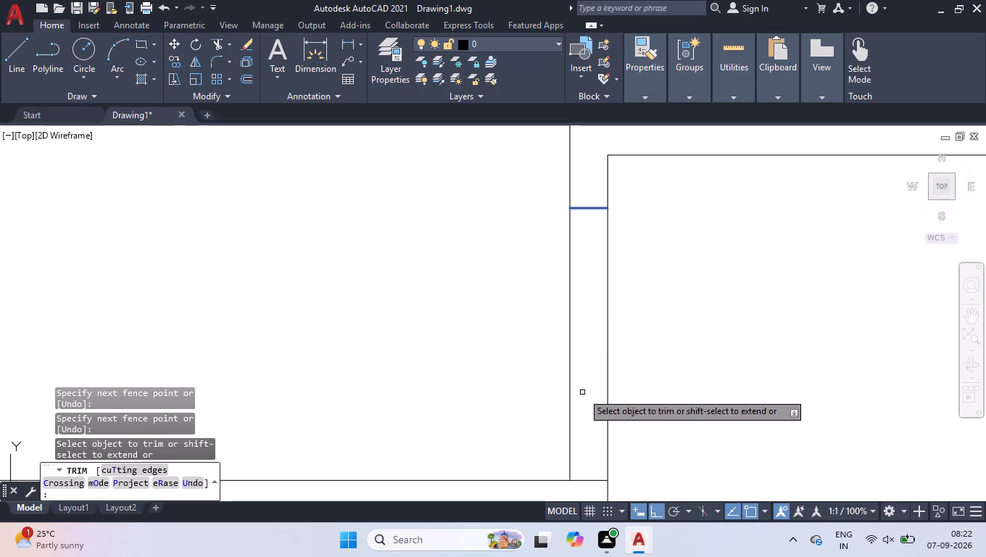
pyautogui.click(569, 399)
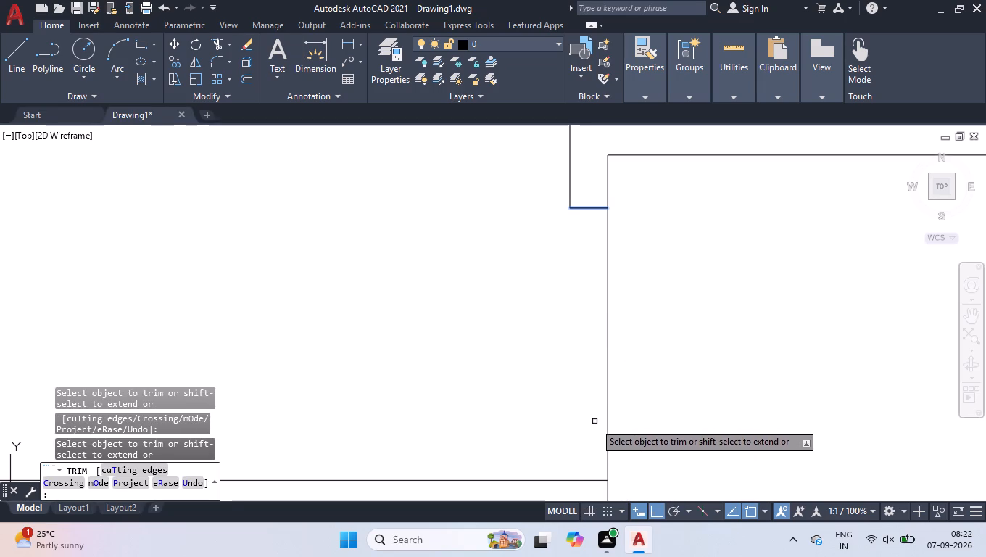
pyautogui.click(608, 353)
pyautogui.scroll(-3, 608, 353)
pyautogui.scroll(-3, 921, 192)
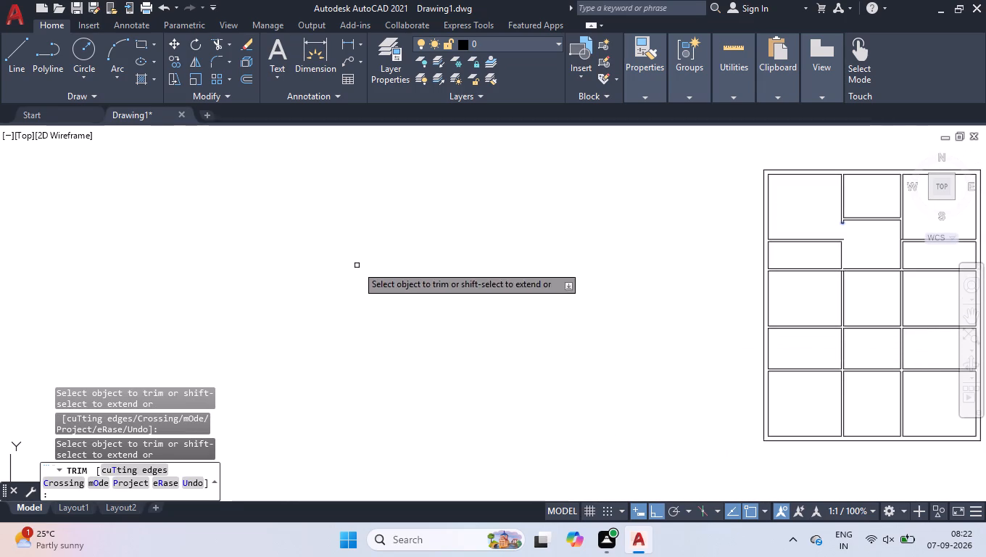
pyautogui.press('space')
# Redraw the left vertical partition's inner face from the upper full-width partition up to the left side-bay partition's upper line.
pyautogui.scroll(-1, 358, 263)
pyautogui.scroll(1, 694, 271)
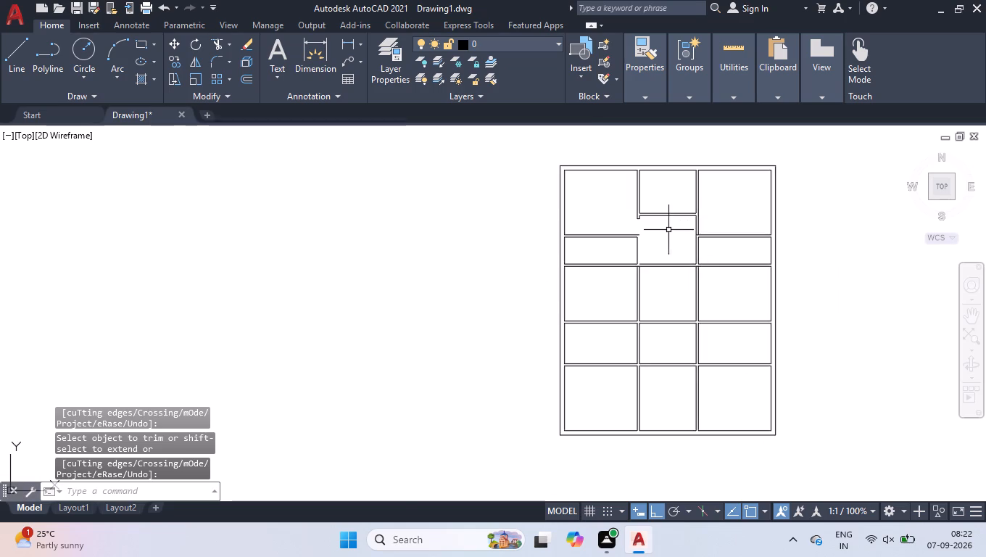
pyautogui.scroll(4, 667, 228)
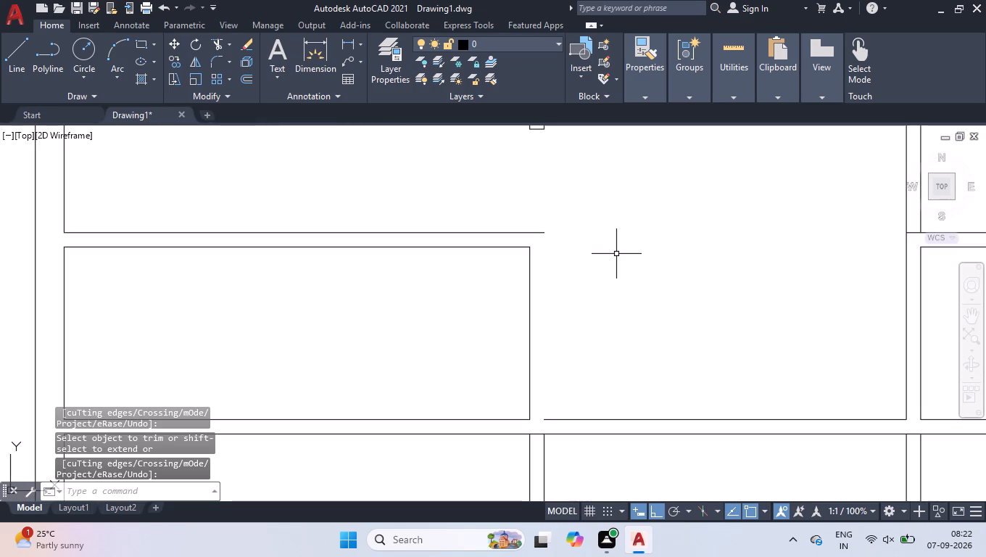
pyautogui.press('l')
pyautogui.press('Return')
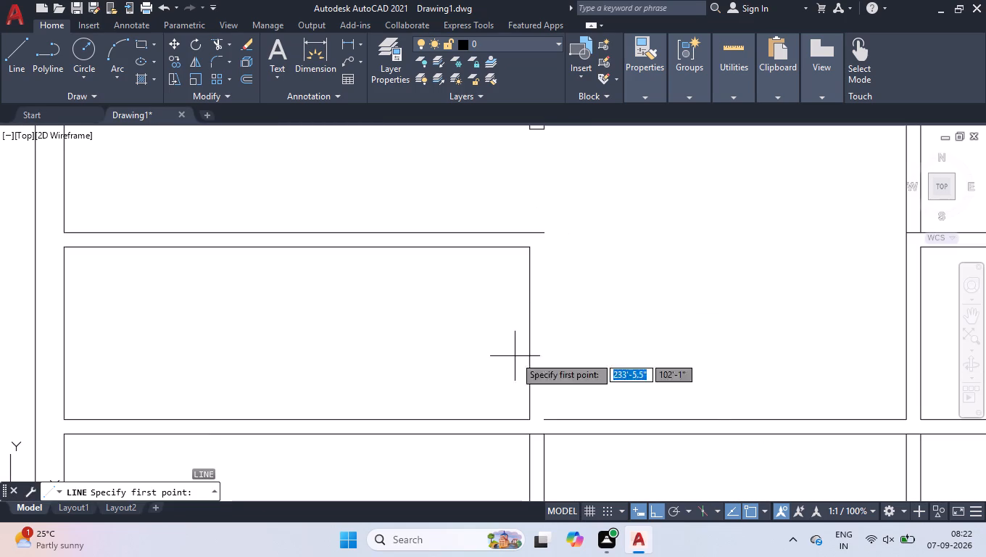
pyautogui.click(542, 420)
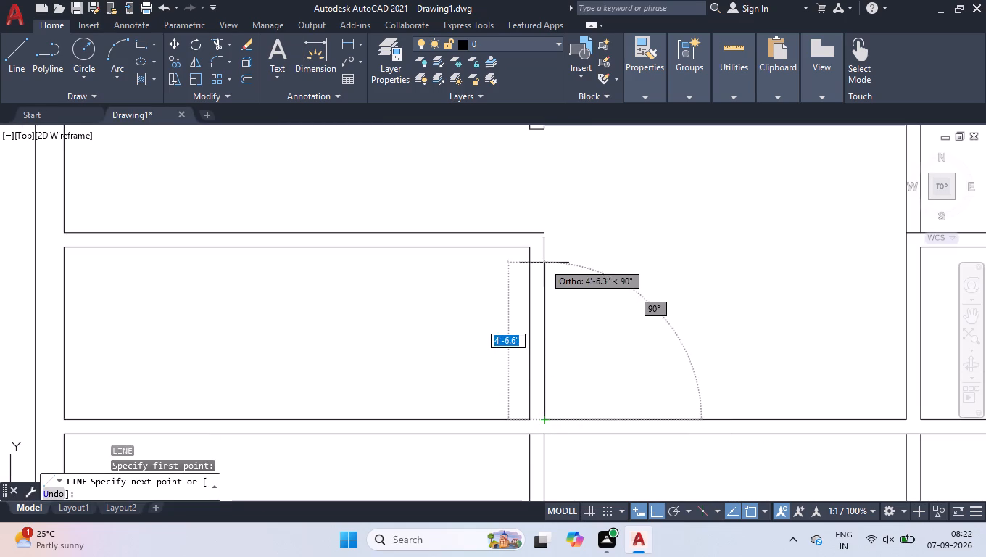
pyautogui.click(545, 237)
pyautogui.press('space')
# Draw a line across the right vertical partition at the central-bay partition's lower line and move it 7" down.
pyautogui.scroll(-3, 545, 237)
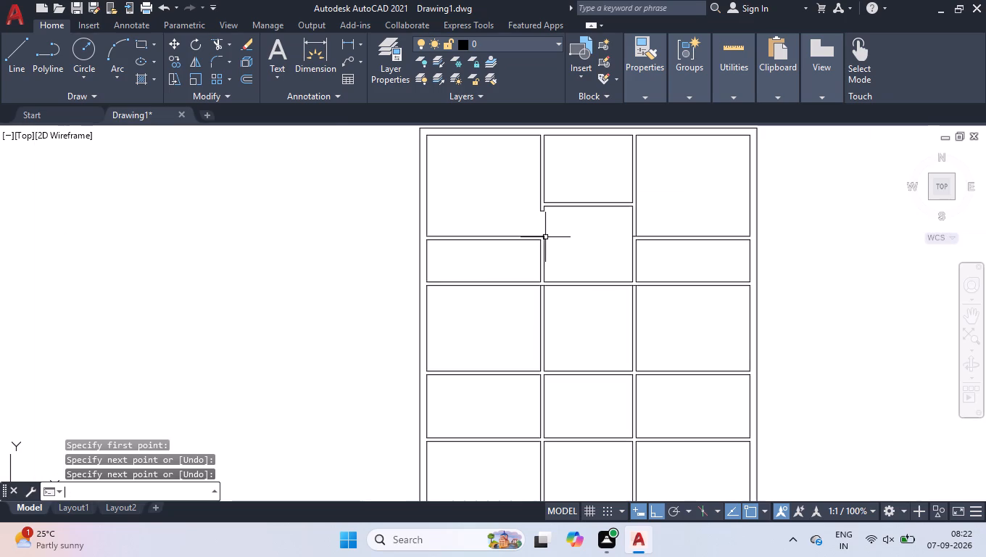
pyautogui.scroll(1, 670, 184)
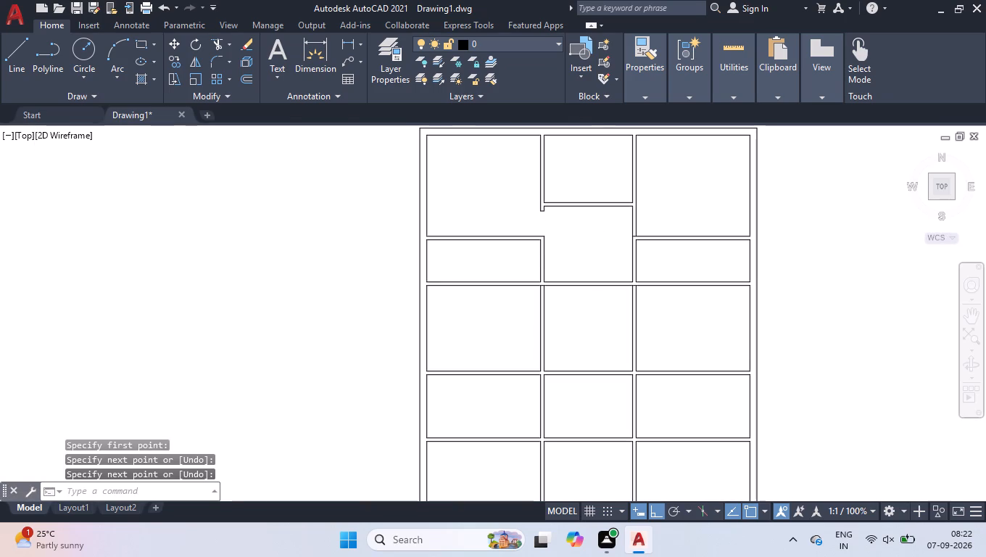
pyautogui.scroll(2, 670, 184)
pyautogui.press('l')
pyautogui.press('Return')
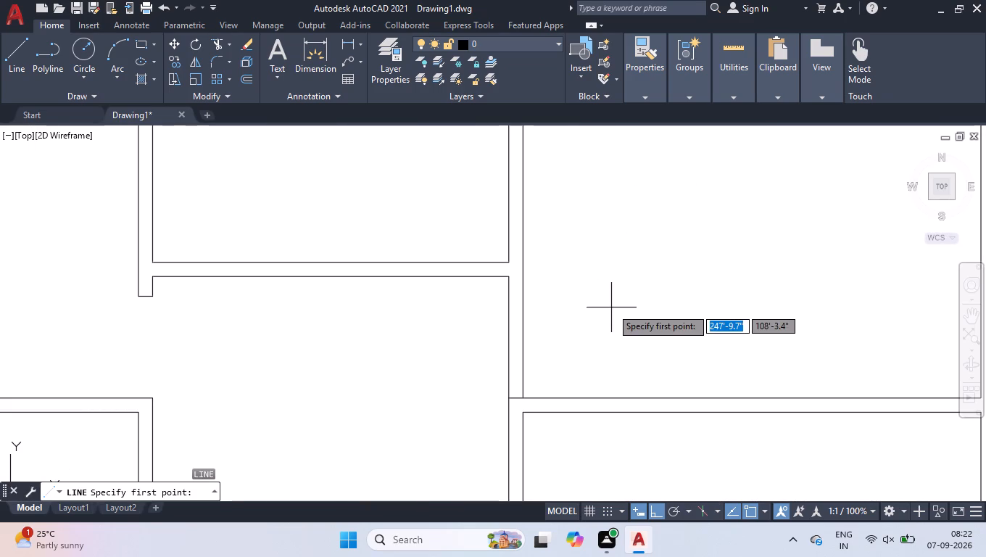
pyautogui.click(511, 280)
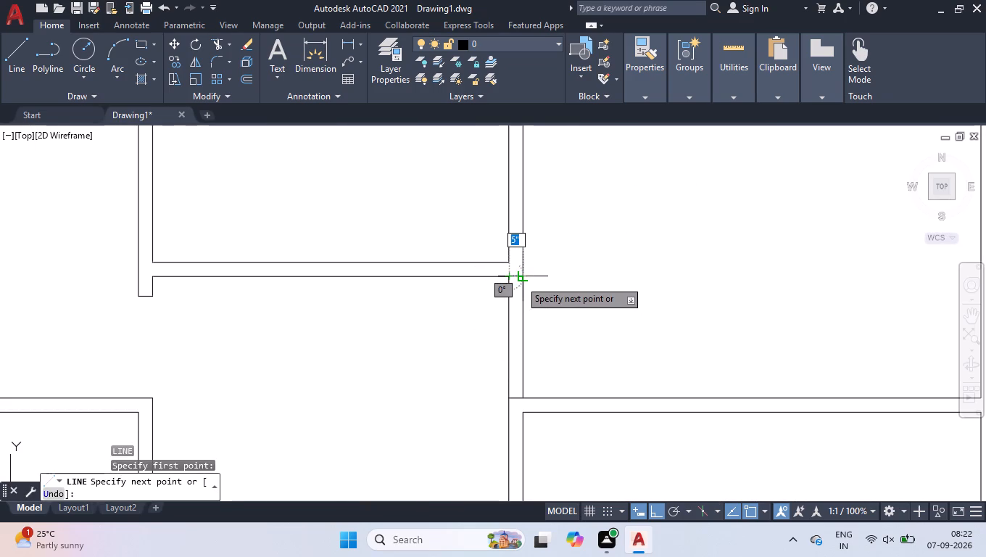
pyautogui.click(521, 280)
pyautogui.press('space')
pyautogui.click(433, 220)
pyautogui.click(571, 305)
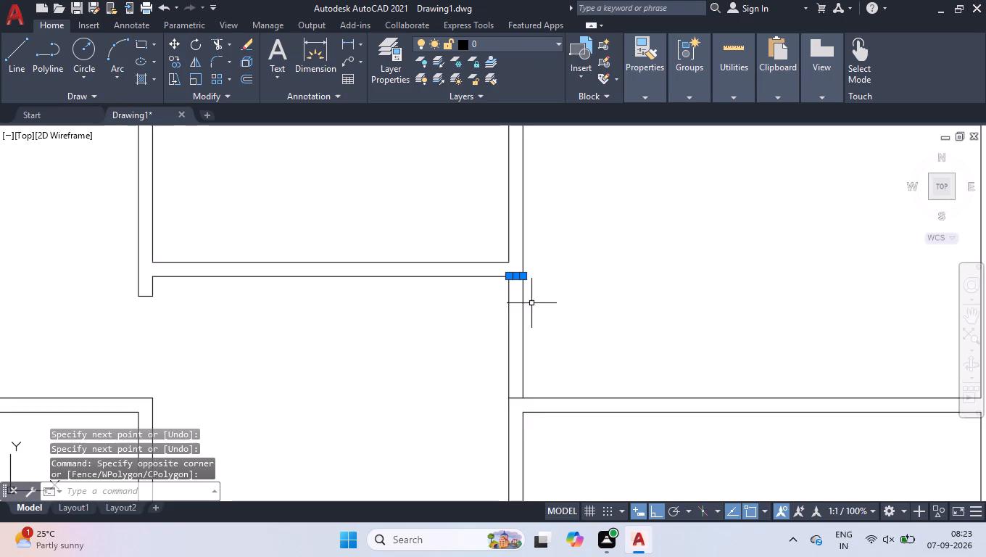
pyautogui.scroll(3, 497, 287)
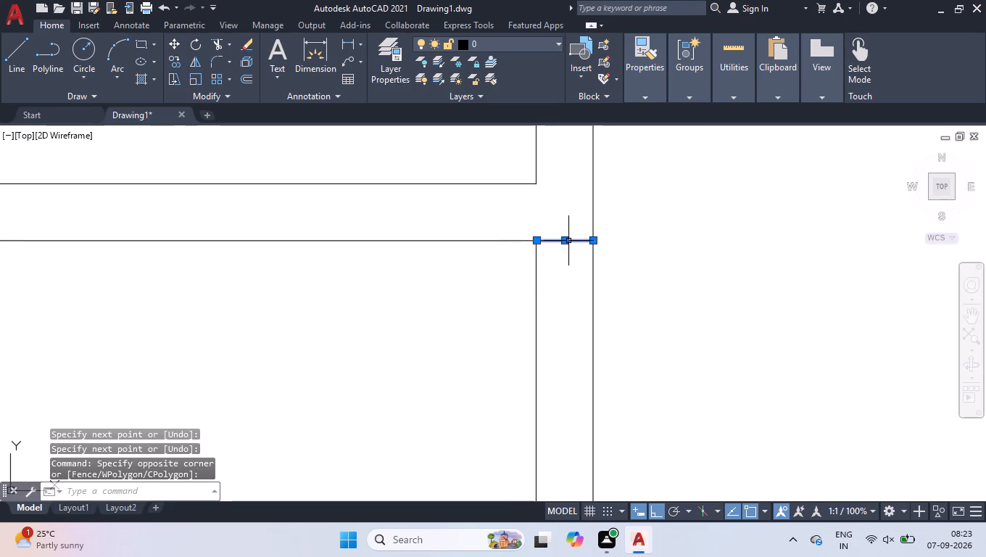
pyautogui.click(561, 239)
pyautogui.scroll(-3, 559, 298)
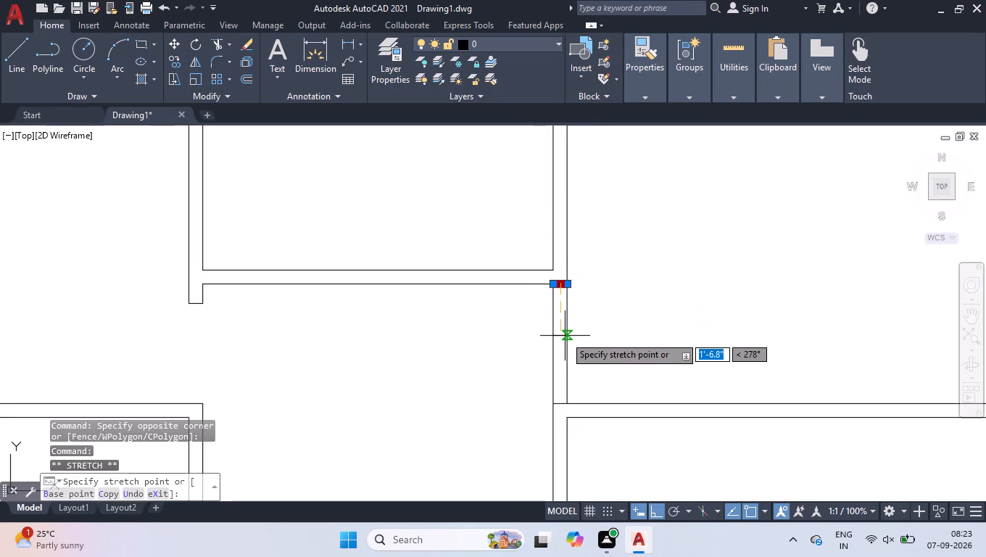
pyautogui.scroll(3, 565, 336)
pyautogui.press('7')
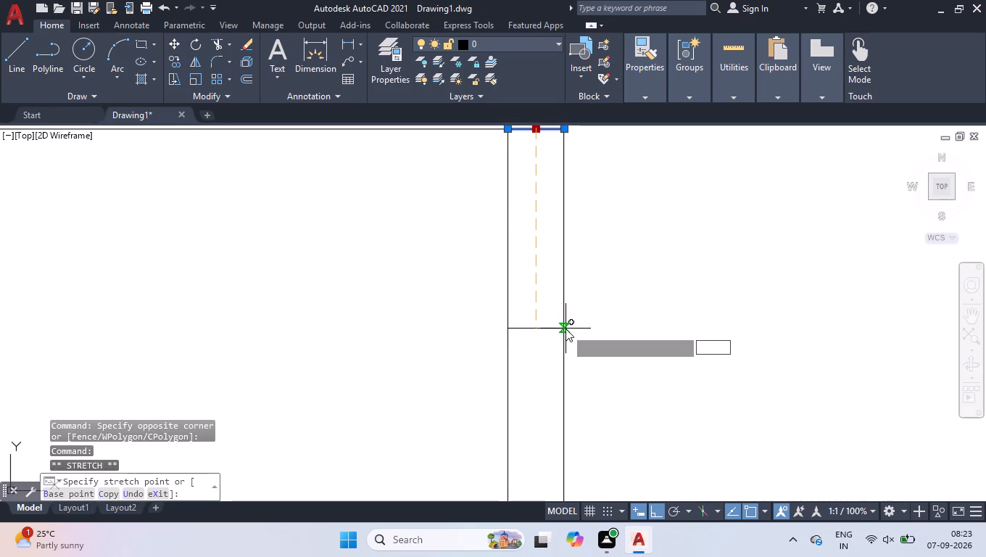
pyautogui.press('Return')
# Trim both lines of the right vertical partition below its short closing line, and end the Trim command.
pyautogui.write('tr')
pyautogui.press('Return')
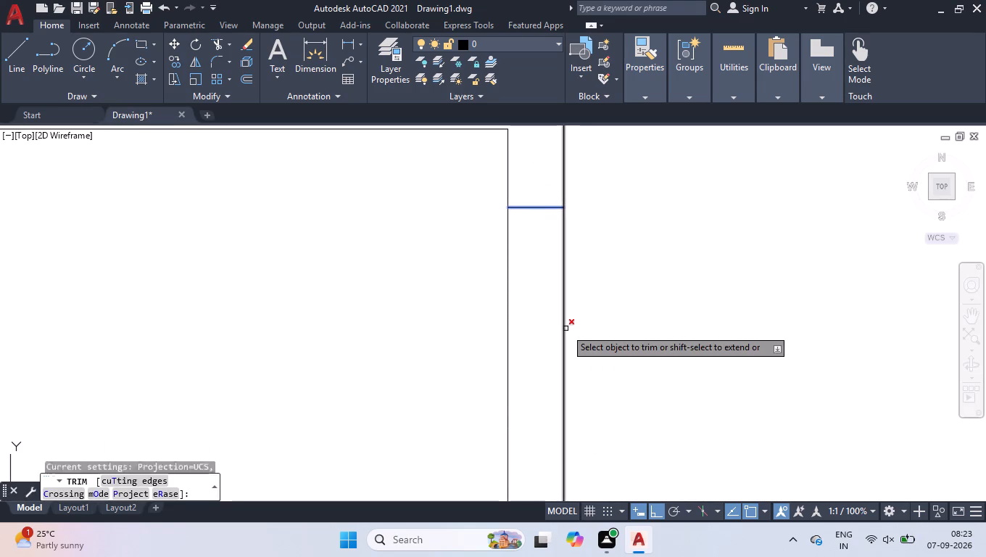
pyautogui.scroll(-3, 565, 328)
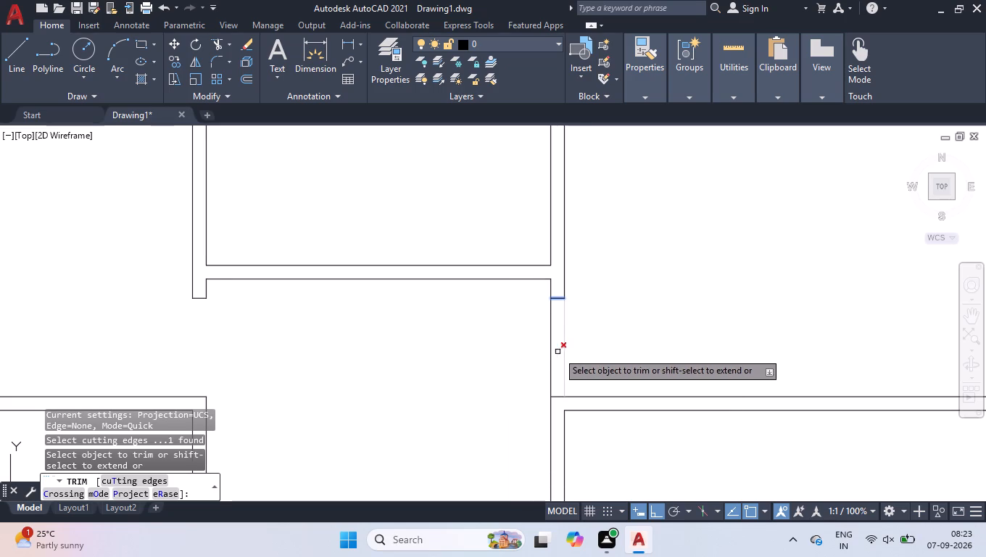
pyautogui.click(552, 357)
pyautogui.click(558, 351)
pyautogui.click(569, 349)
pyautogui.scroll(-2, 570, 343)
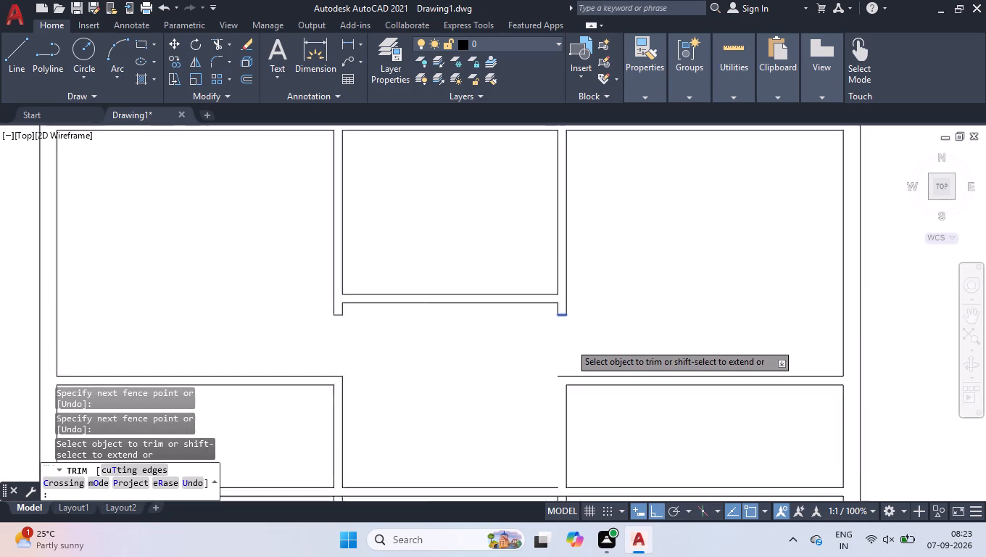
pyautogui.press('Return')
# Redraw the right vertical partition's inner face from the right side-bay partition's upper line down to the upper full-width partition.
pyautogui.press('l')
pyautogui.press('Return')
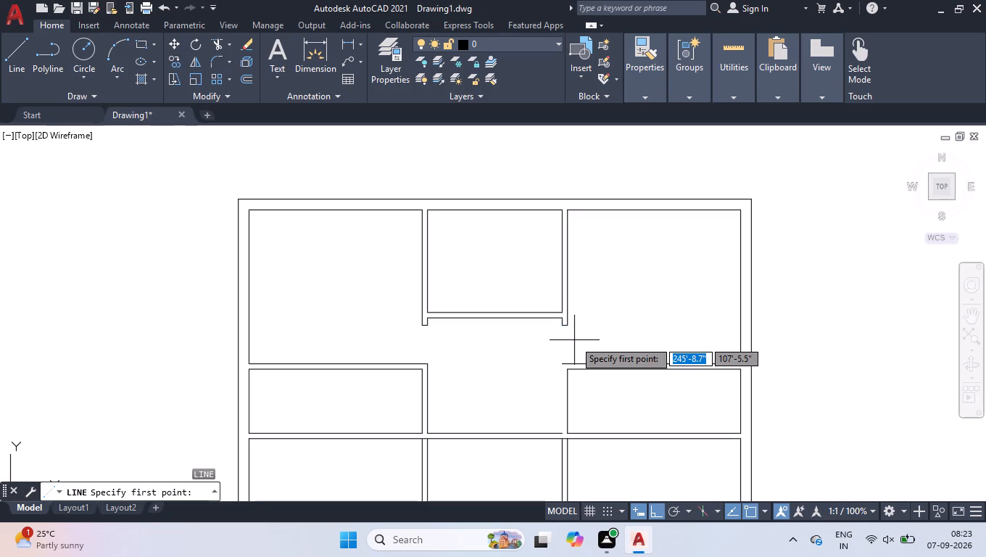
pyautogui.click(562, 360)
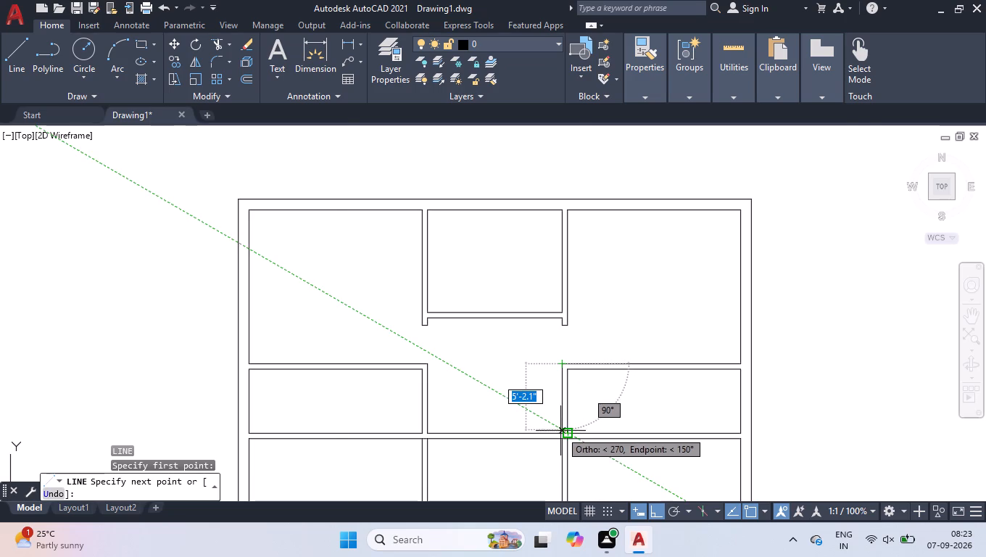
pyautogui.scroll(6, 560, 433)
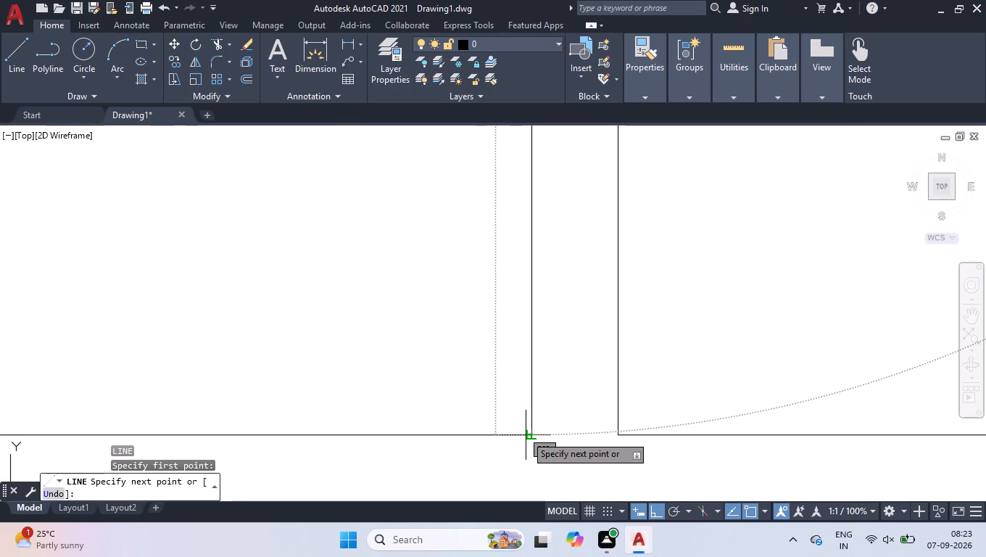
pyautogui.click(529, 433)
pyautogui.press('space')
pyautogui.scroll(-8, 531, 429)
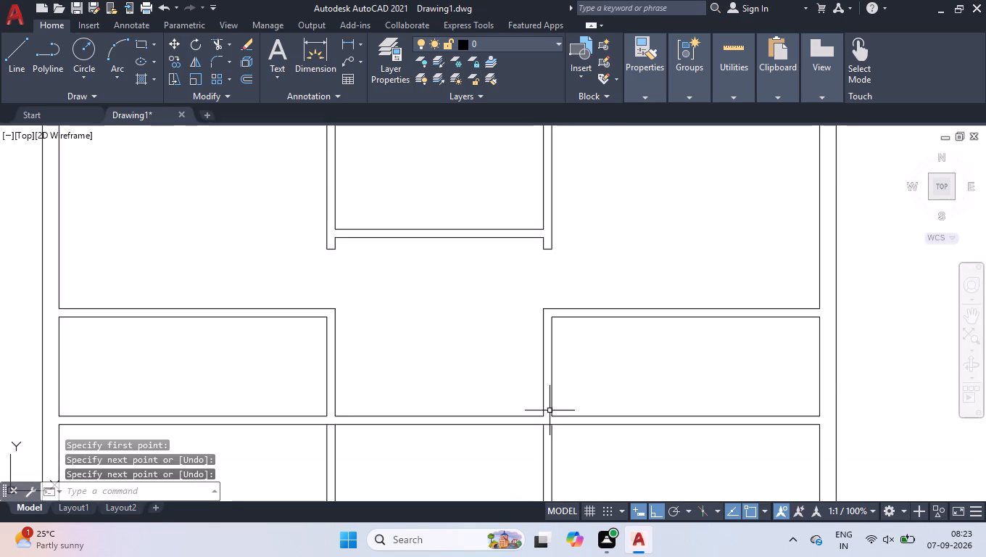
pyautogui.scroll(-1, 647, 365)
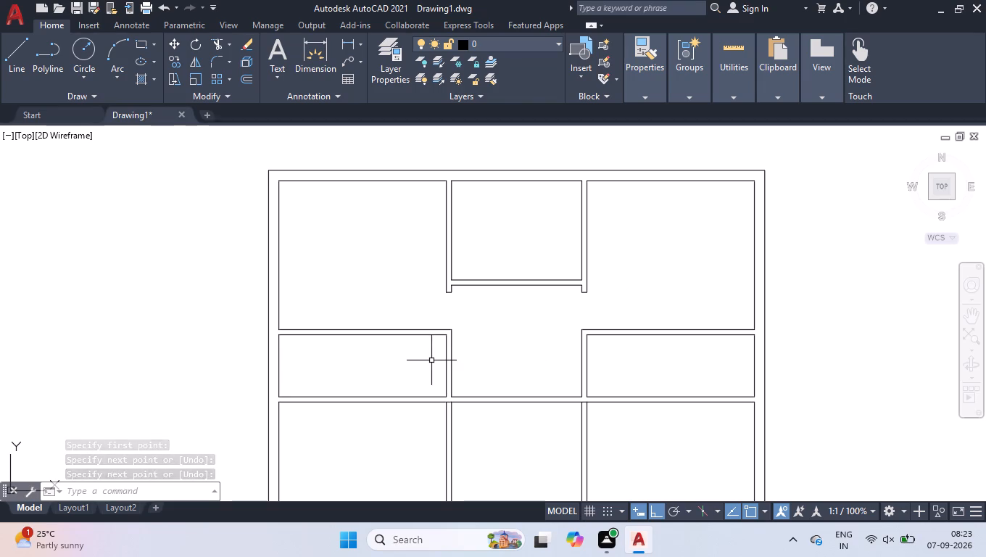
# Extend both side-bay partitions' lower lines to the vertical partitions' inner faces, and close the gaps in the upper full-width partition's upper line.
pyautogui.scroll(3, 443, 340)
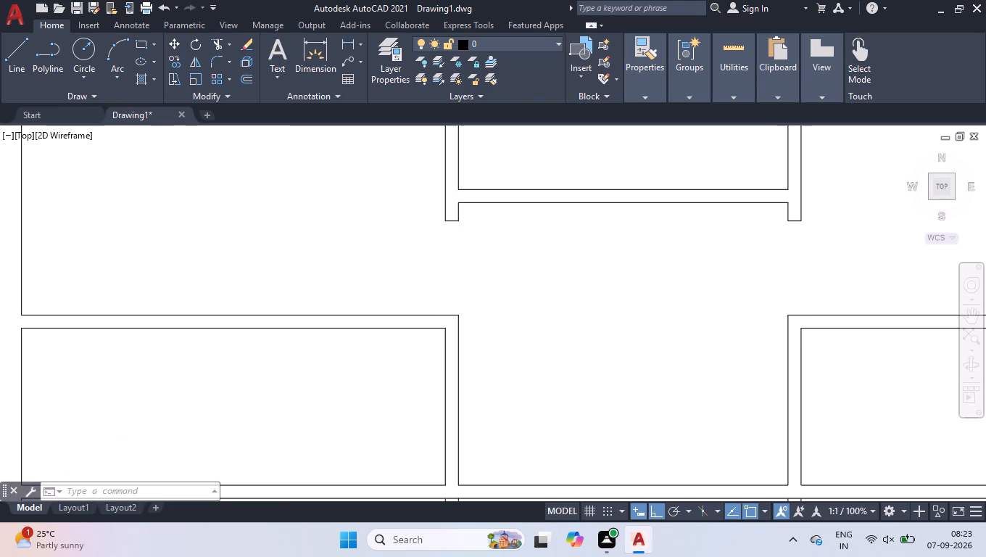
pyautogui.write('ex')
pyautogui.press('Return')
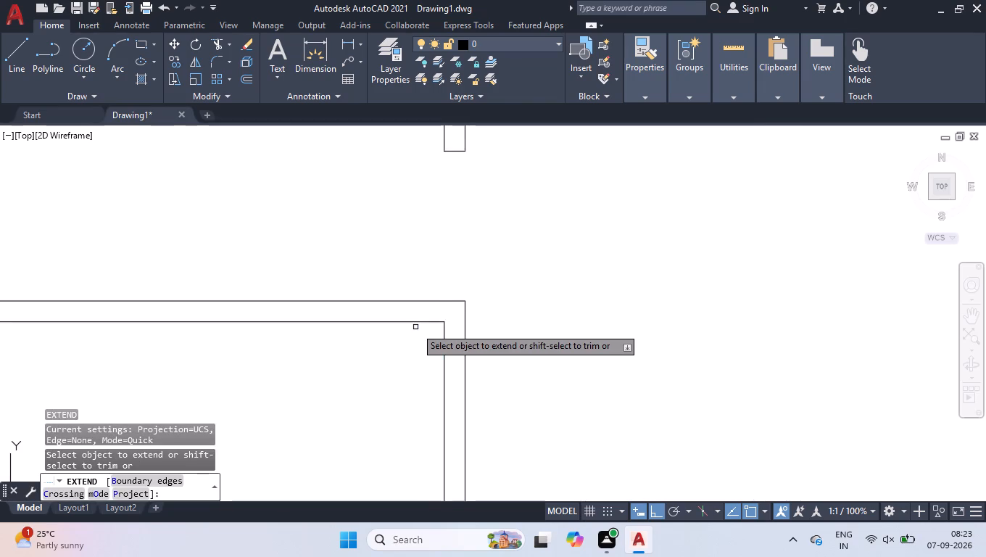
pyautogui.click(417, 321)
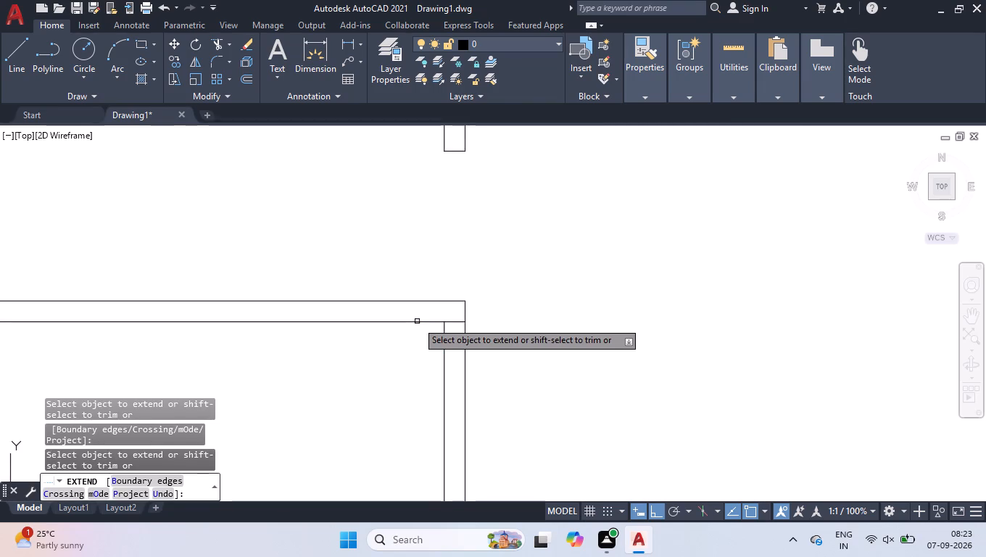
pyautogui.scroll(-2, 417, 321)
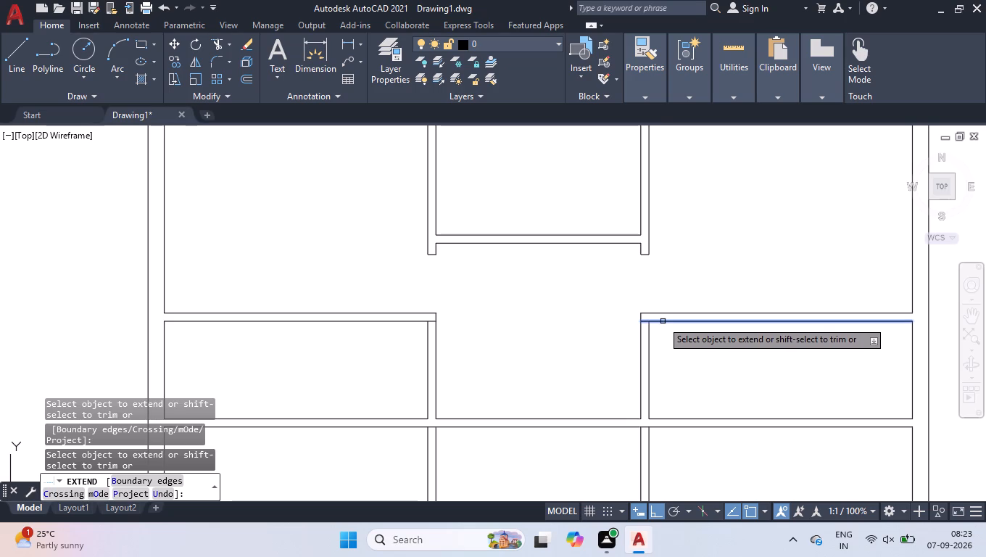
pyautogui.click(662, 321)
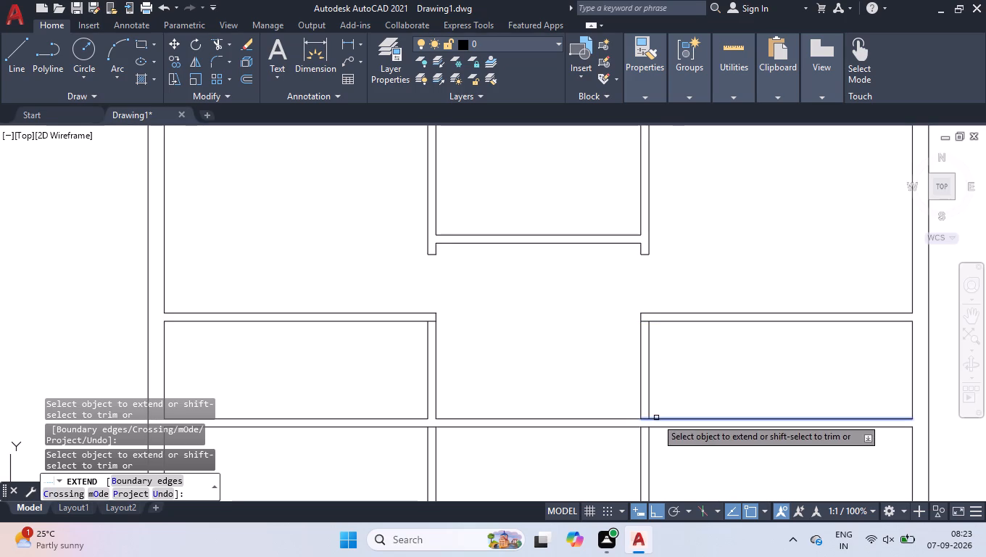
pyautogui.click(656, 418)
pyautogui.click(394, 418)
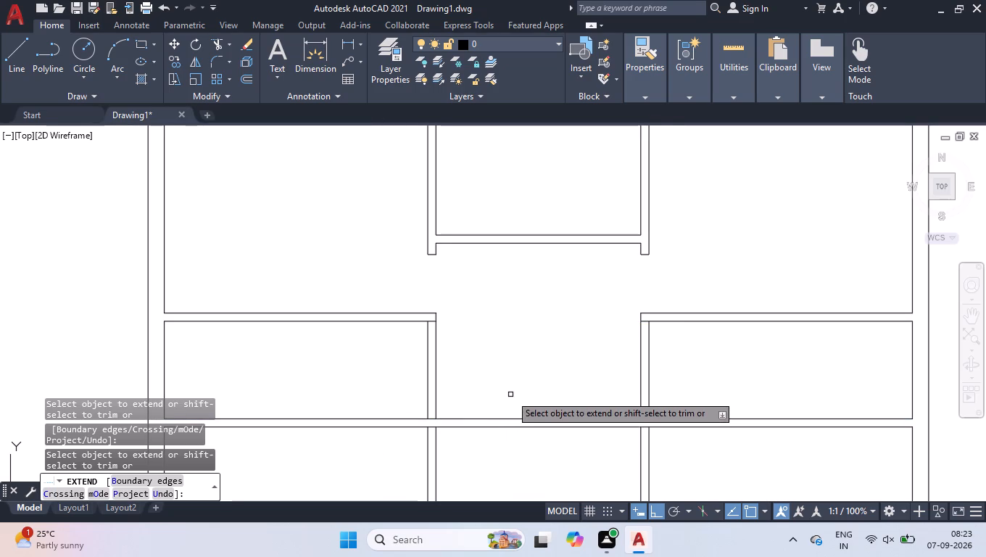
pyautogui.press('space')
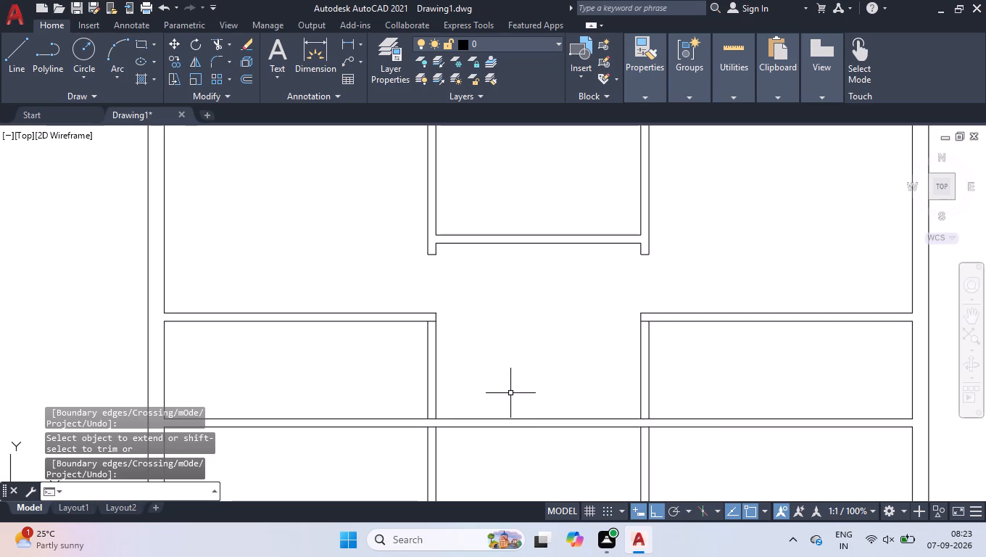
# Trim away both vertical partitions between the side-bay partitions and the upper full-width partition.
pyautogui.write('tr')
pyautogui.press('Return')
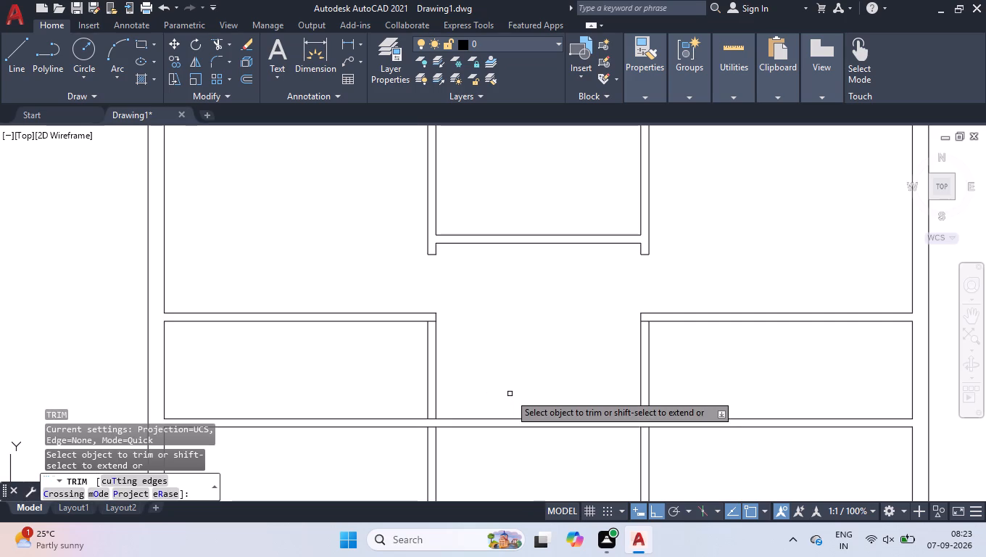
pyautogui.click(398, 371)
pyautogui.click(731, 357)
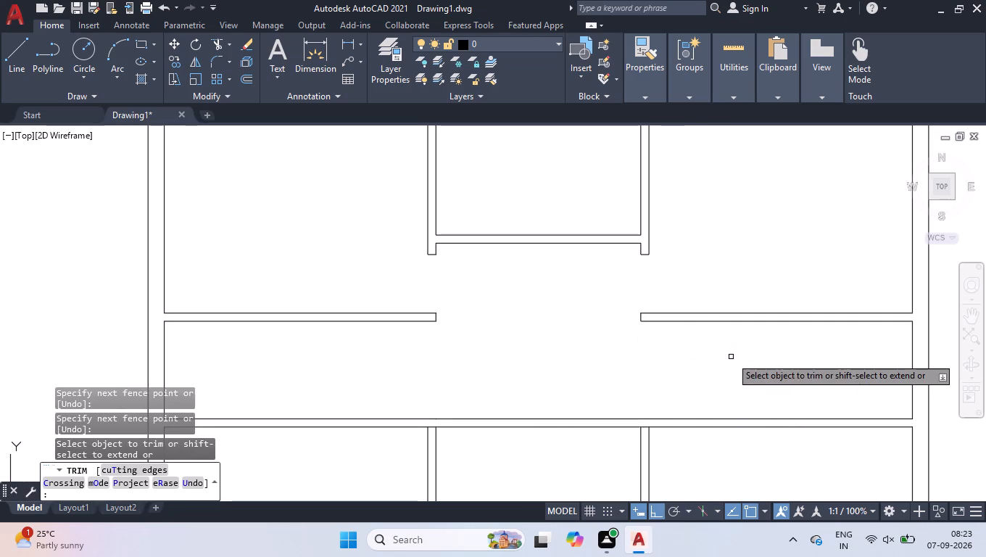
pyautogui.press('space')
# Extend the inner faces of both vertical partitions up to the upper full-width partition's upper line.
pyautogui.scroll(-2, 561, 364)
pyautogui.scroll(2, 571, 457)
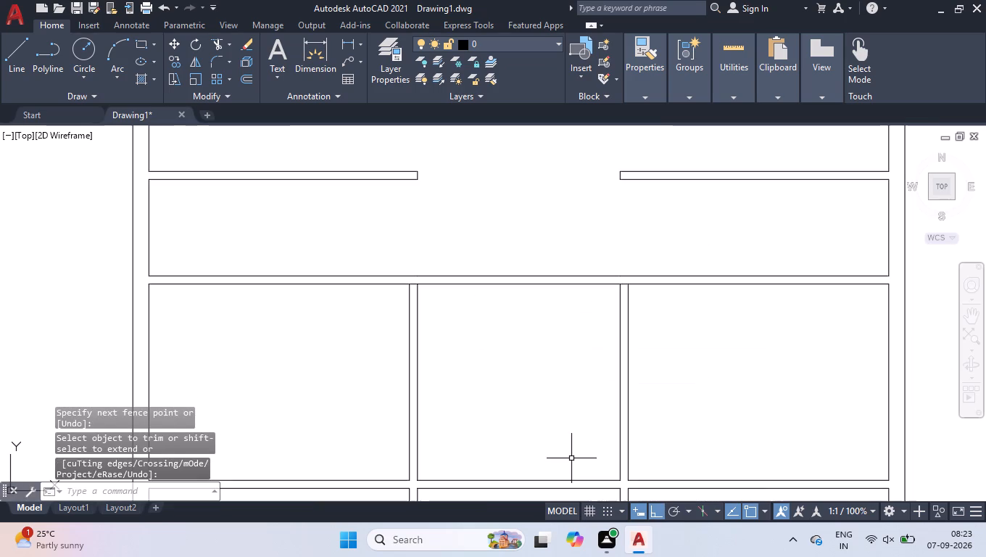
pyautogui.write('ex')
pyautogui.press('Return')
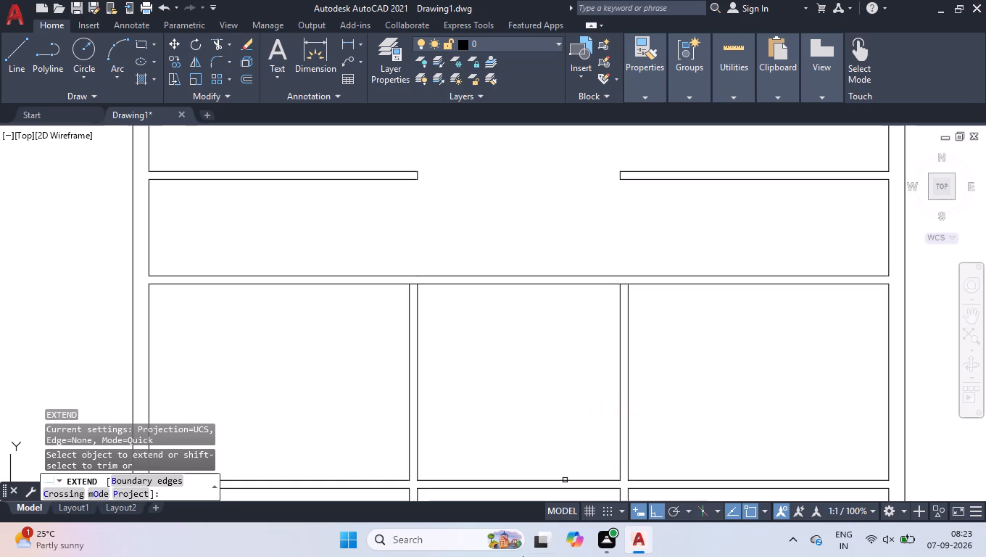
pyautogui.click(623, 332)
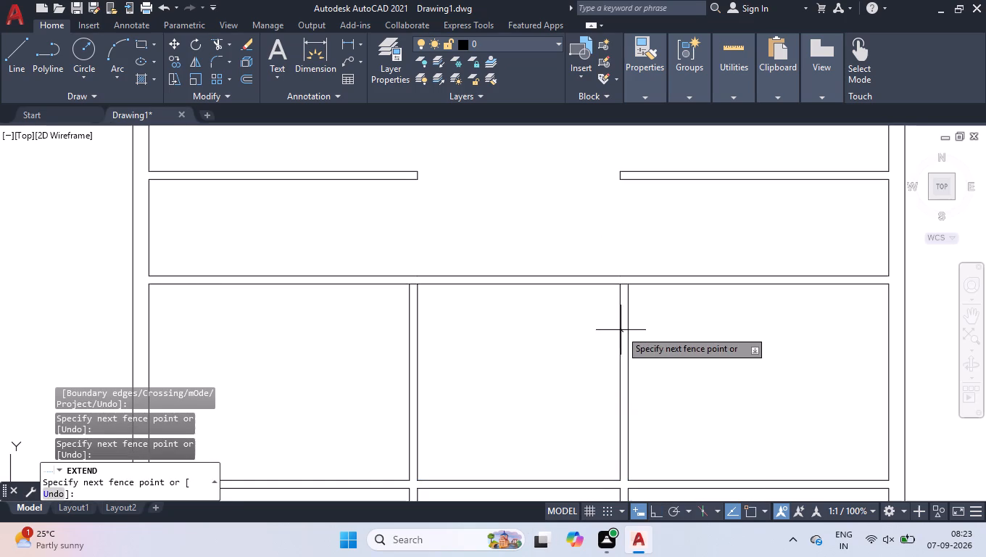
pyautogui.click(415, 346)
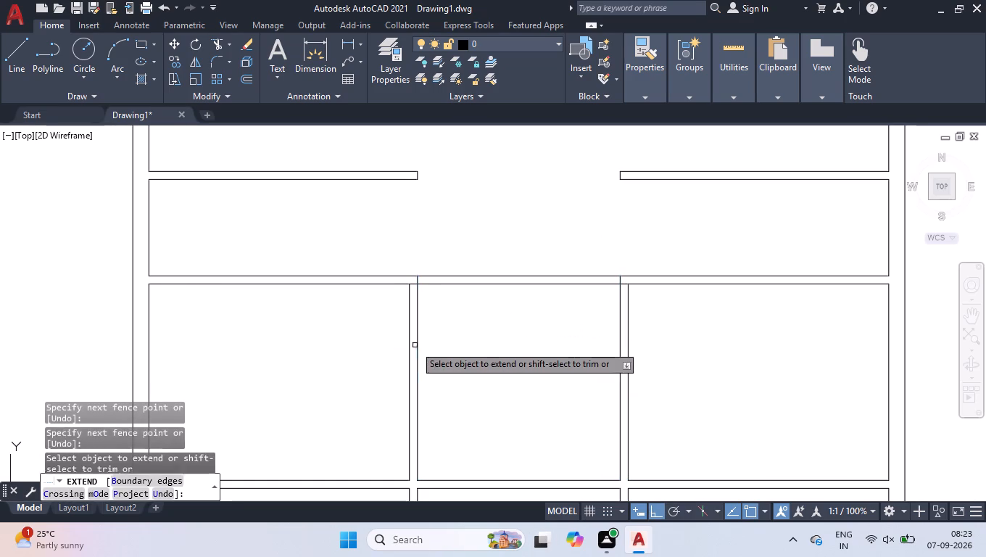
pyautogui.press('n')
pyautogui.press('space')
pyautogui.scroll(-1, 468, 344)
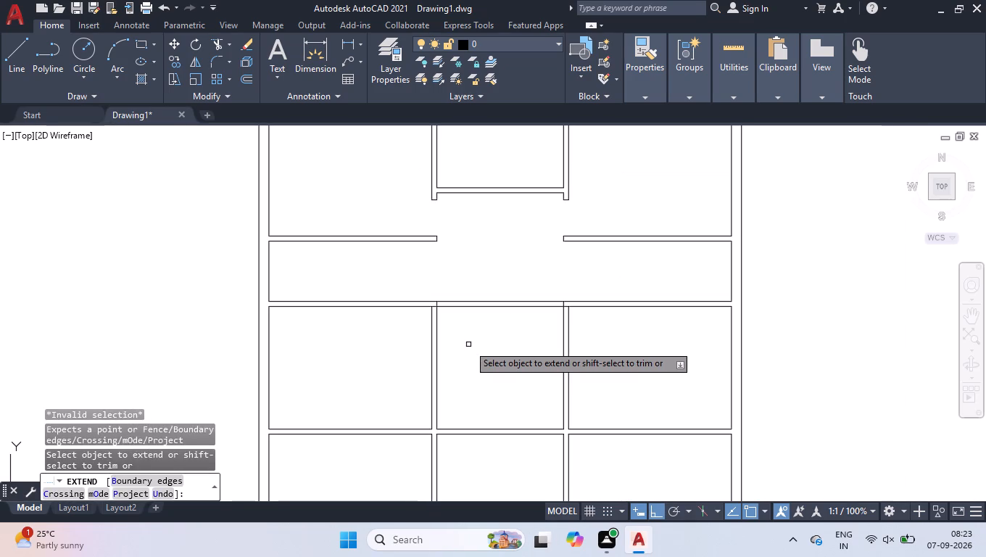
pyautogui.press('space')
# Trim both lines of the upper full-width partition across the central bay, between the two vertical partitions.
pyautogui.write('tr')
pyautogui.press('Return')
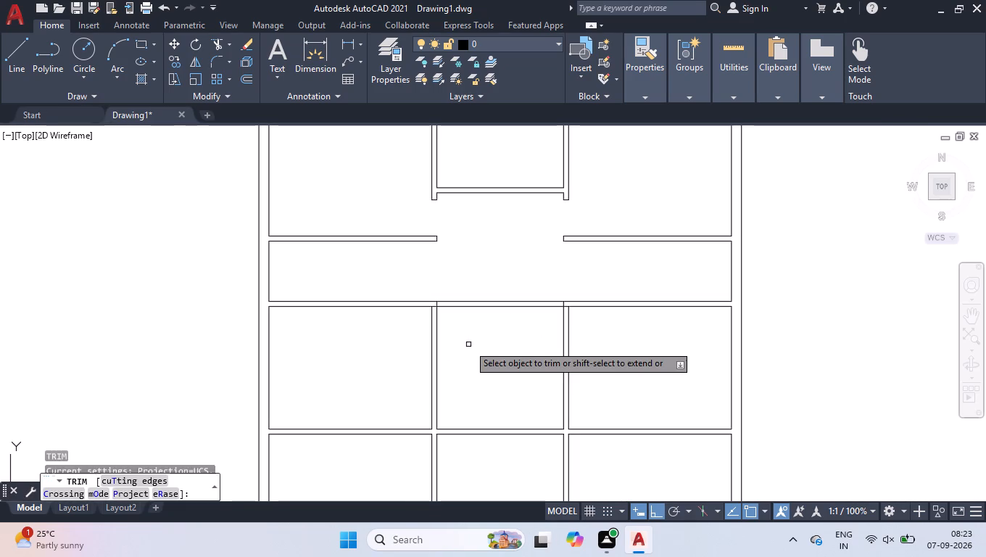
pyautogui.click(468, 346)
pyautogui.click(470, 289)
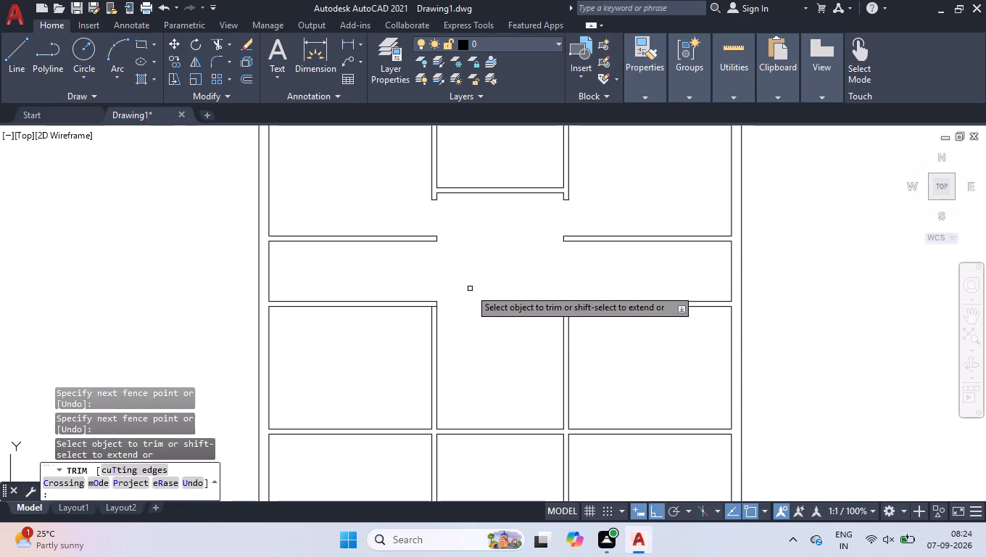
pyautogui.press('space')
# Trim the short crossing lines inside the left and right corners where the upper full-width partition meets the vertical partitions.
pyautogui.scroll(-1, 471, 295)
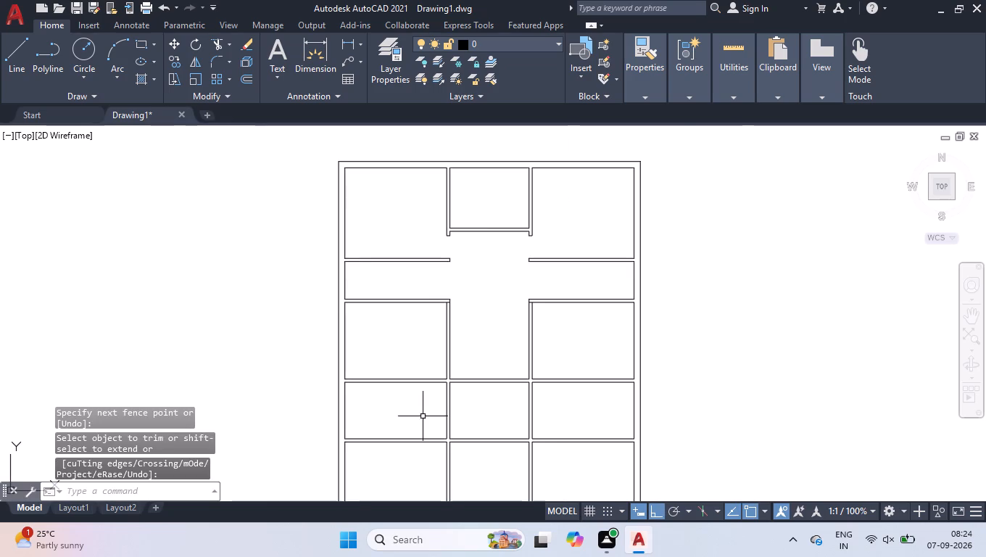
pyautogui.scroll(3, 436, 299)
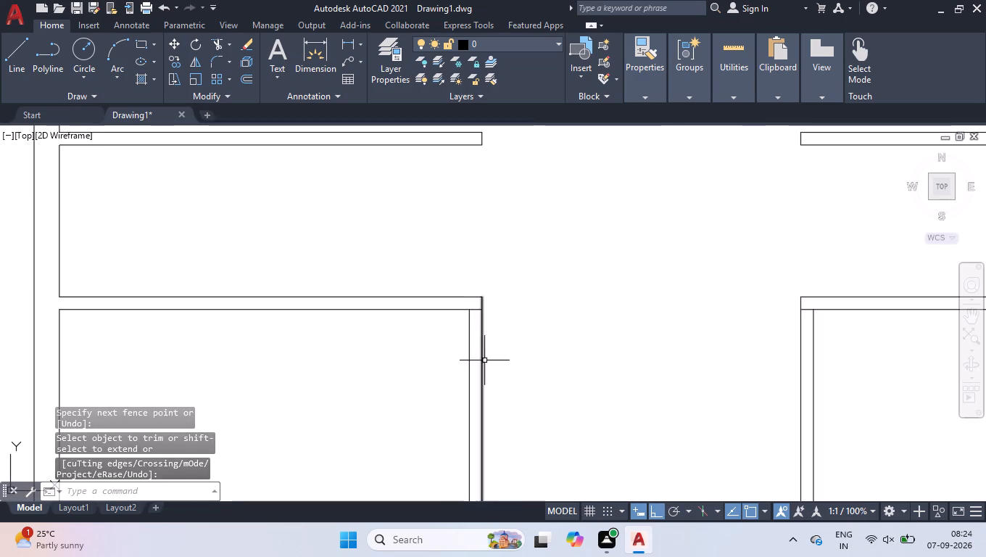
pyautogui.scroll(2, 481, 350)
pyautogui.press('space')
pyautogui.click(460, 254)
pyautogui.press('space')
pyautogui.scroll(-2, 493, 268)
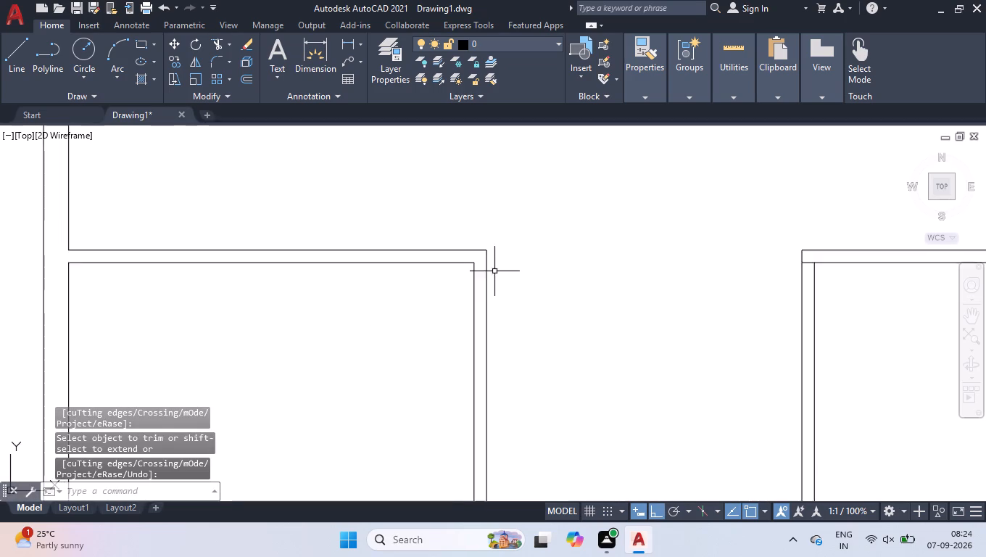
pyautogui.scroll(-1, 494, 272)
pyautogui.press('space')
pyautogui.scroll(2, 687, 262)
pyautogui.click(686, 271)
pyautogui.click(690, 278)
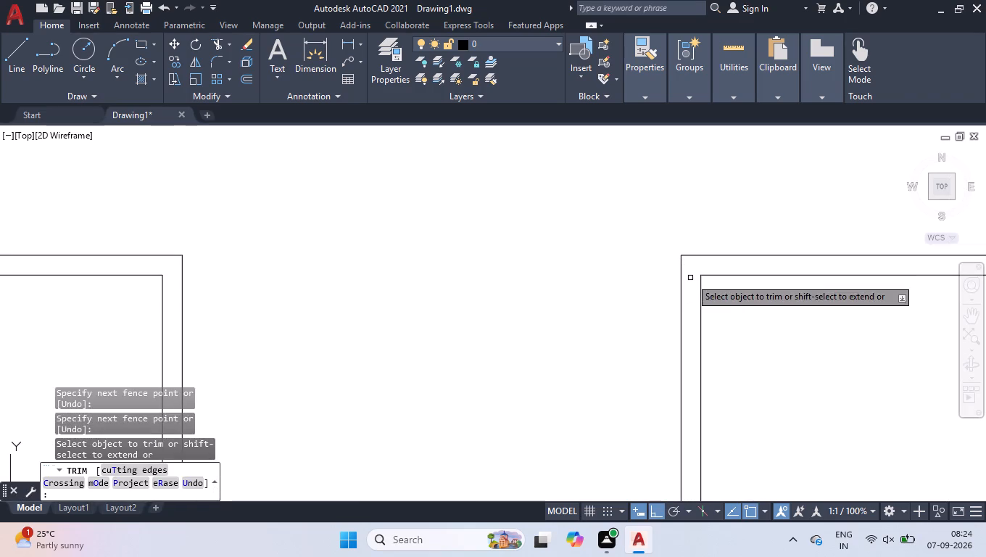
pyautogui.press('space')
# Draw a short horizontal line across the left vertical partition's top, from its inside corner to the central bay's face.
pyautogui.scroll(-3, 629, 300)
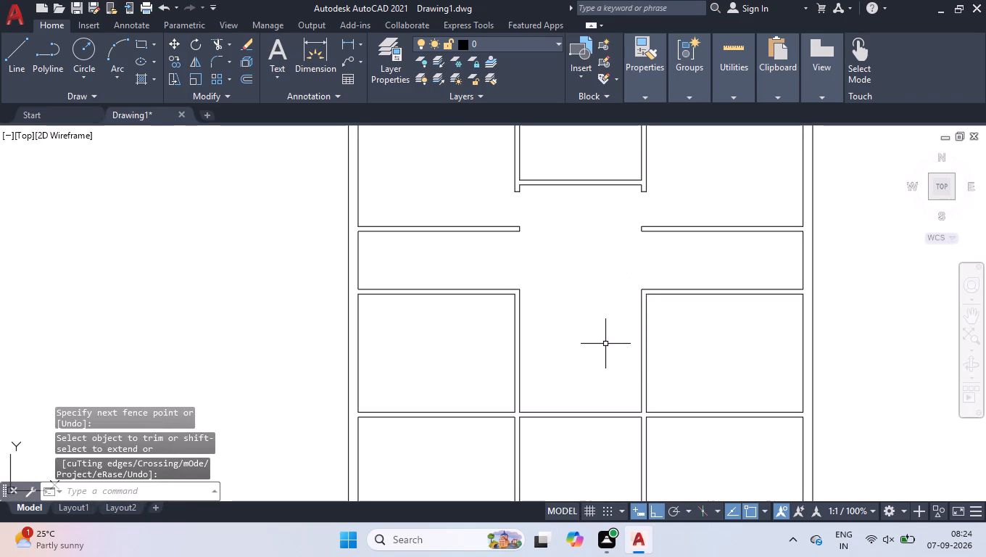
pyautogui.press('l')
pyautogui.press('Return')
pyautogui.scroll(2, 498, 239)
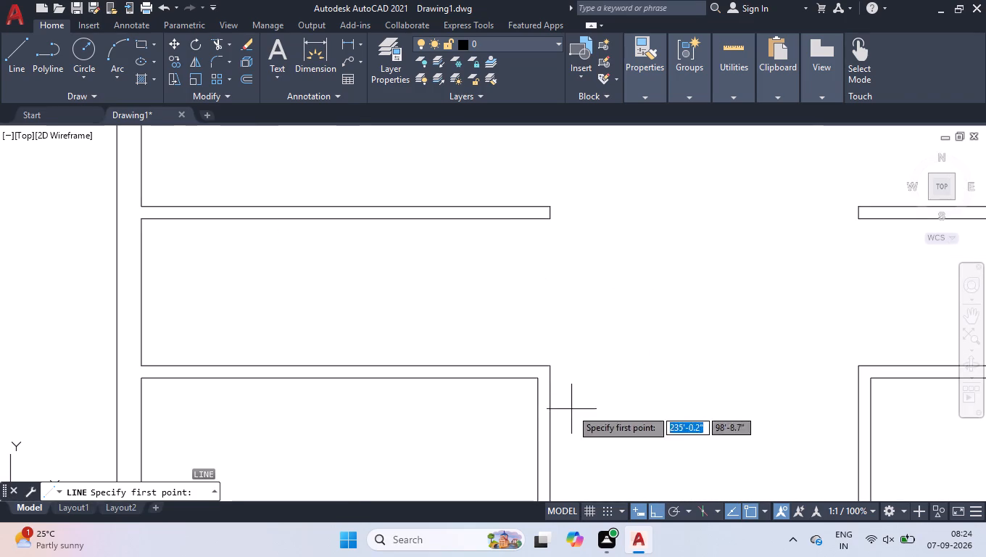
pyautogui.scroll(3, 529, 407)
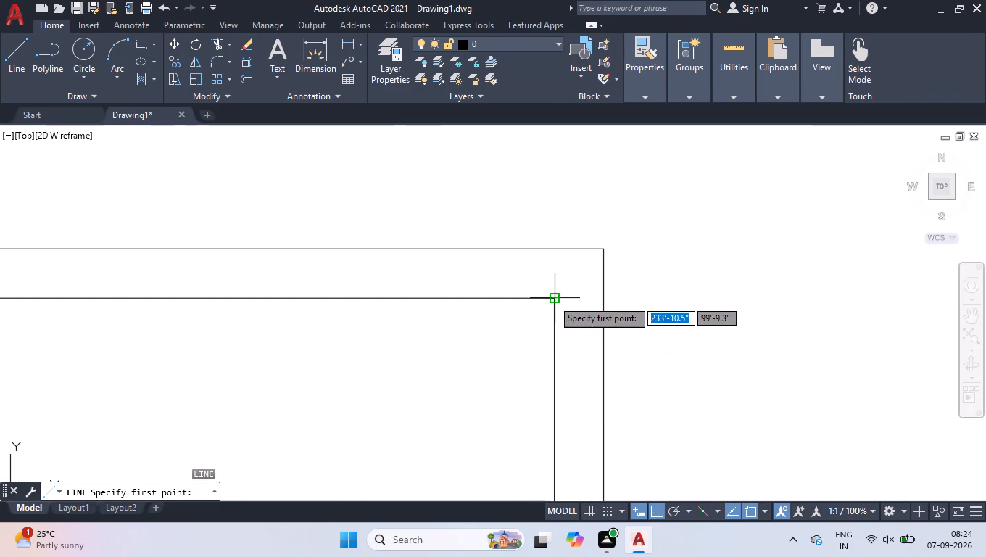
pyautogui.click(552, 300)
pyautogui.click(602, 300)
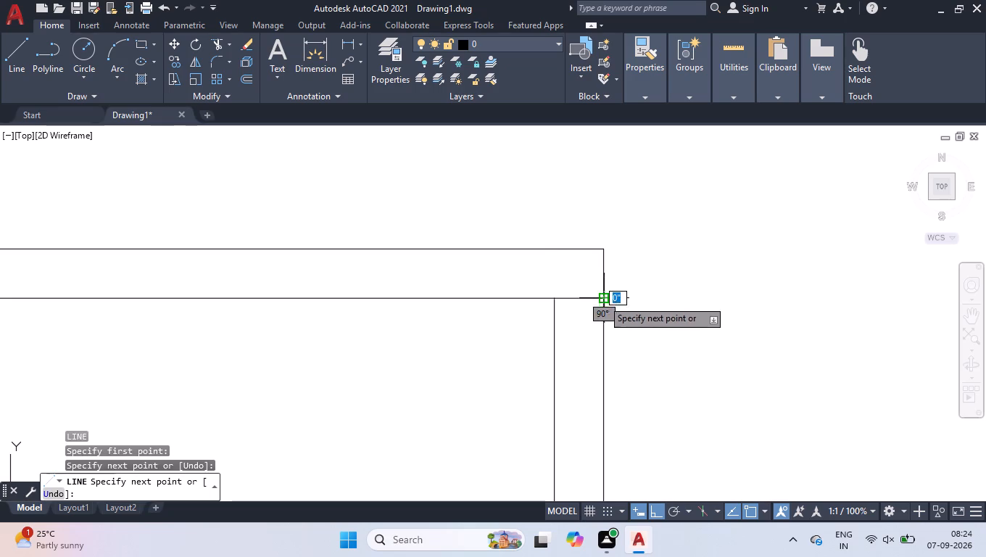
pyautogui.press('space')
# Offset the left outer wall's inner face 5' into the open left bay, and offset the new line 5" further inward as a partition.
pyautogui.scroll(-3, 549, 257)
pyautogui.scroll(-3, 573, 311)
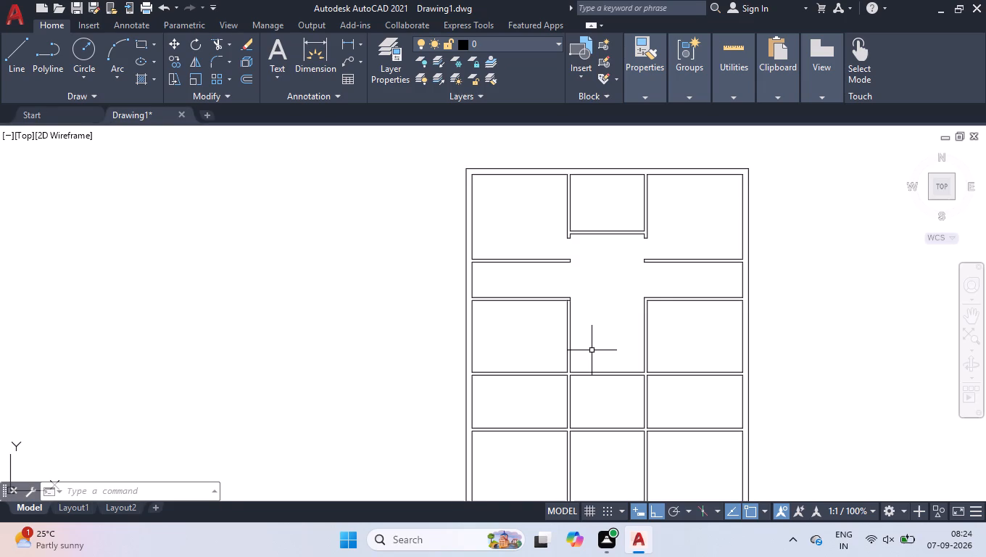
pyautogui.scroll(3, 536, 280)
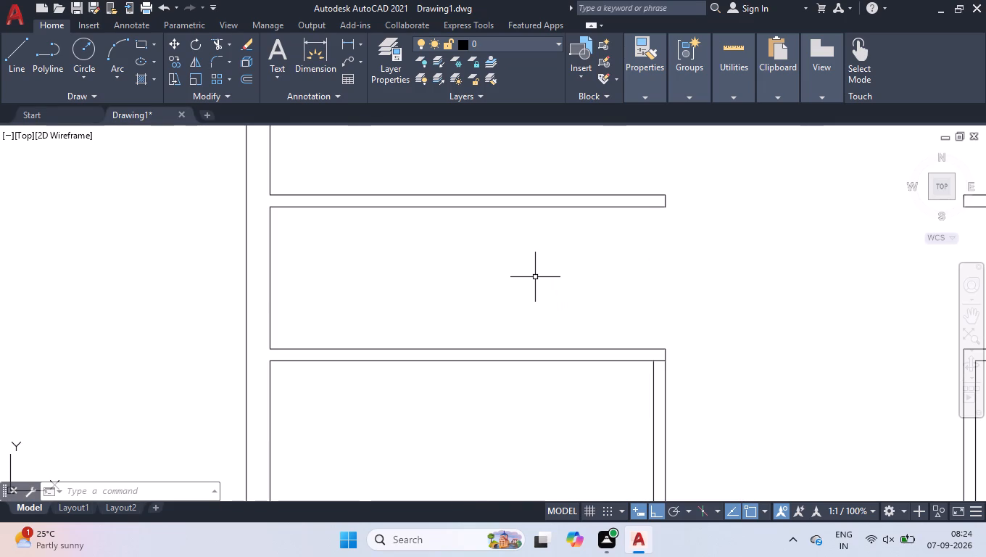
pyautogui.press('o')
pyautogui.write('ff')
pyautogui.press('Return')
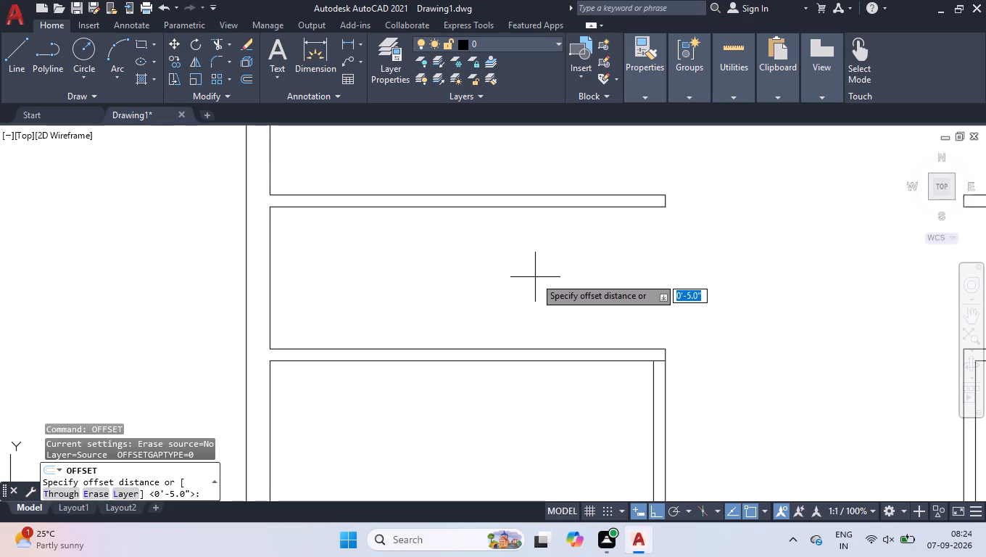
pyautogui.press('5')
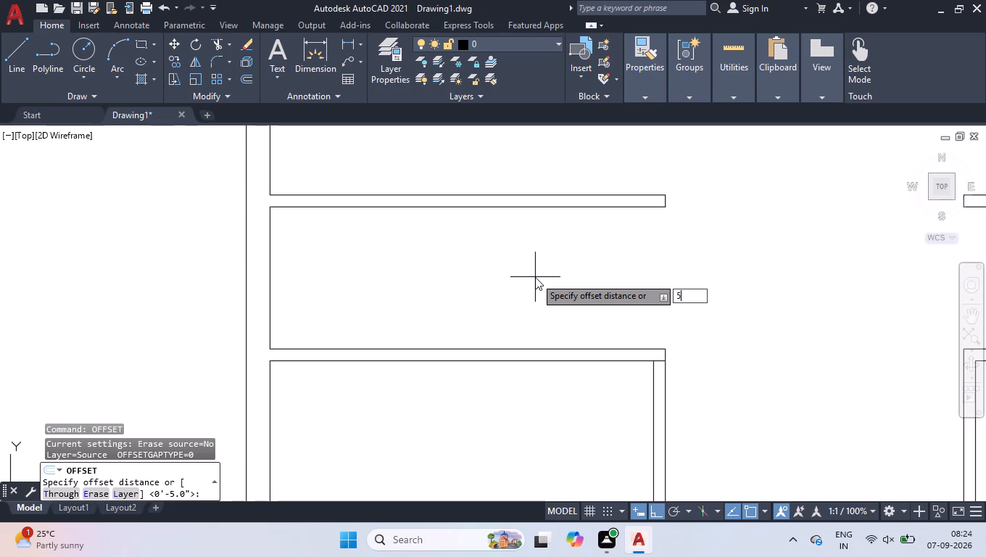
pyautogui.press("'")
pyautogui.press('Return')
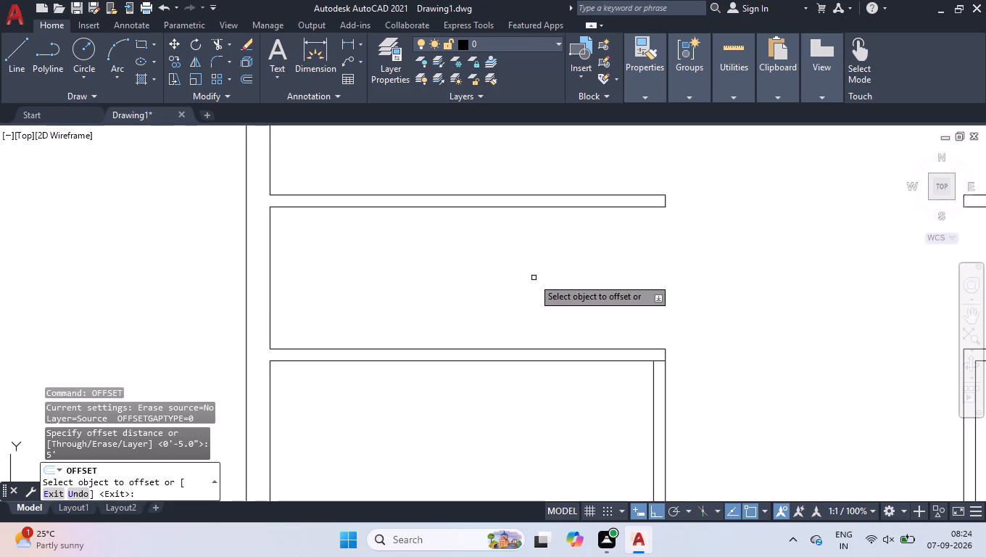
pyautogui.click(269, 279)
pyautogui.click(370, 283)
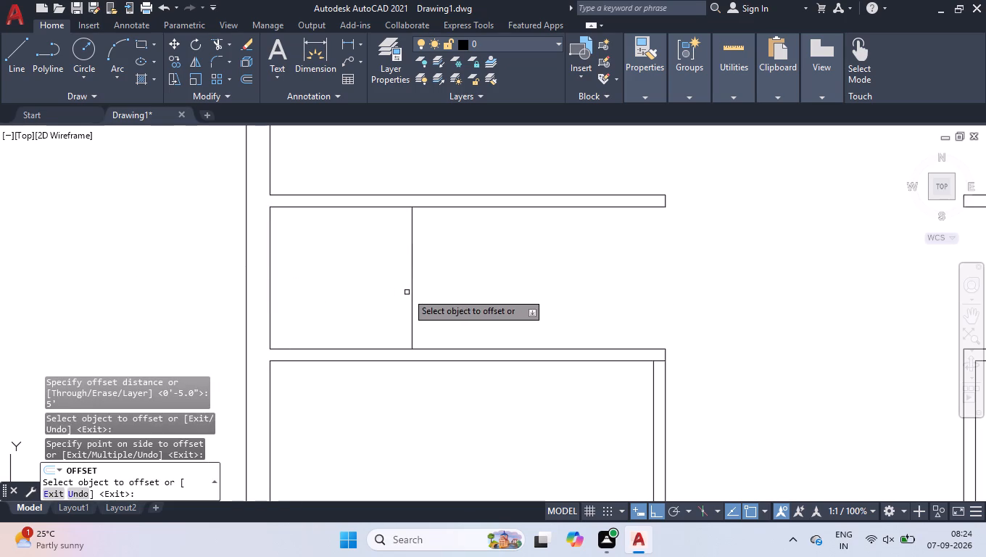
pyautogui.click(413, 294)
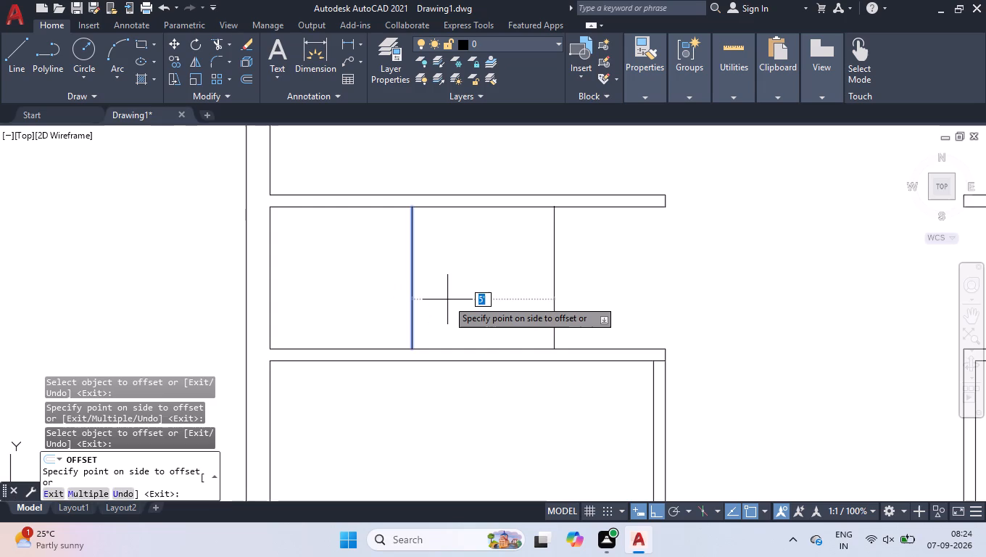
pyautogui.press('5')
pyautogui.press('Return')
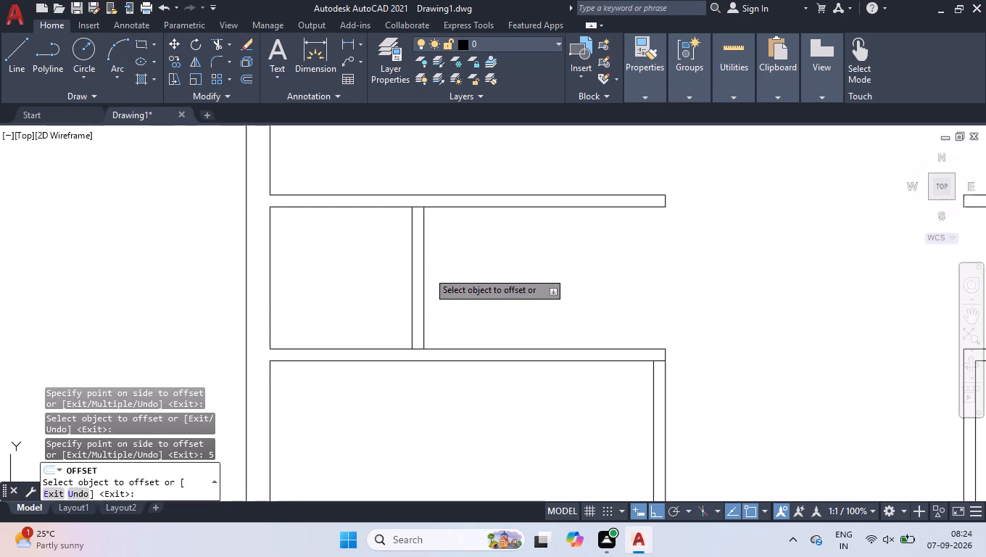
# Offset the left bay partition's right face 6'7" to the right, and offset the new line 5" further as a second partition.
pyautogui.click(428, 271)
pyautogui.click(424, 273)
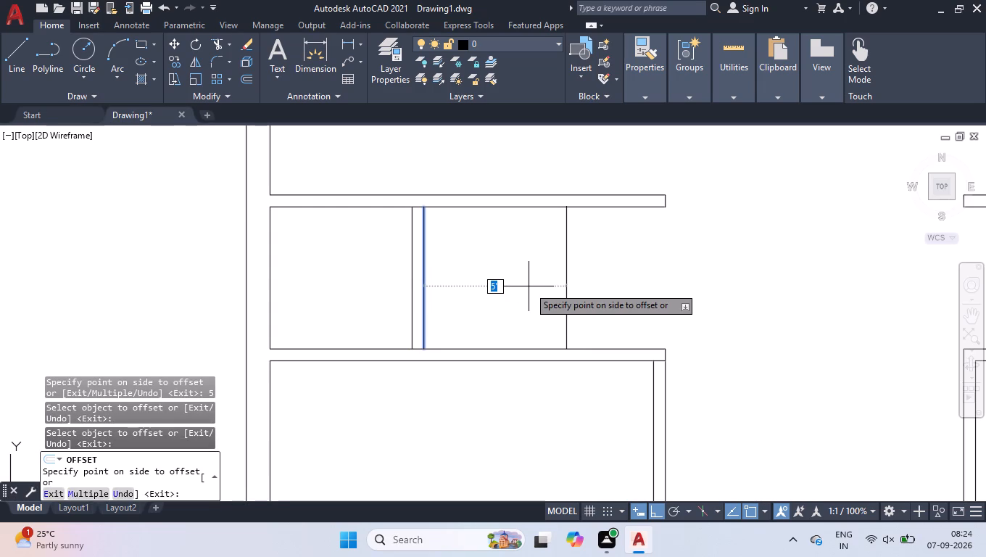
pyautogui.write("6'7")
pyautogui.press('Return')
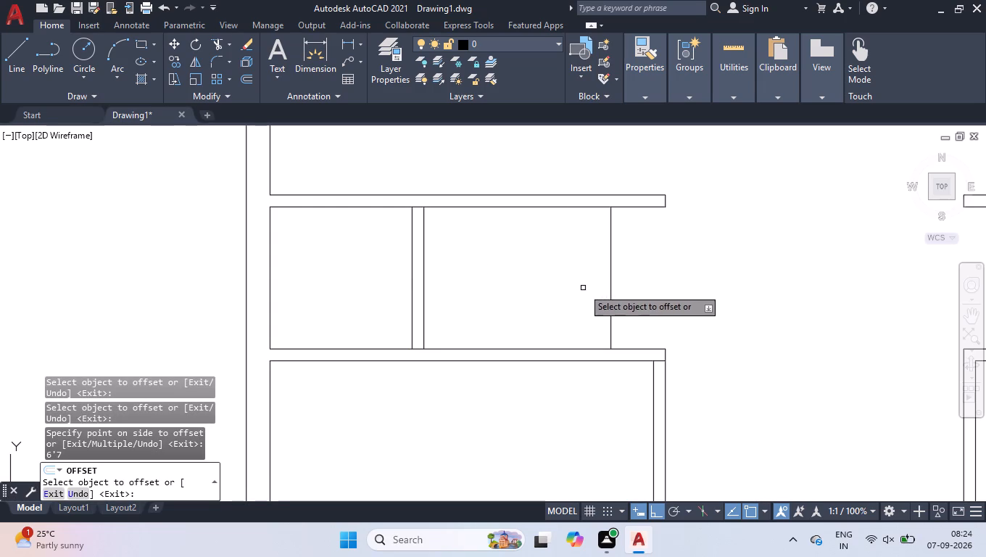
pyautogui.click(612, 290)
pyautogui.press('5')
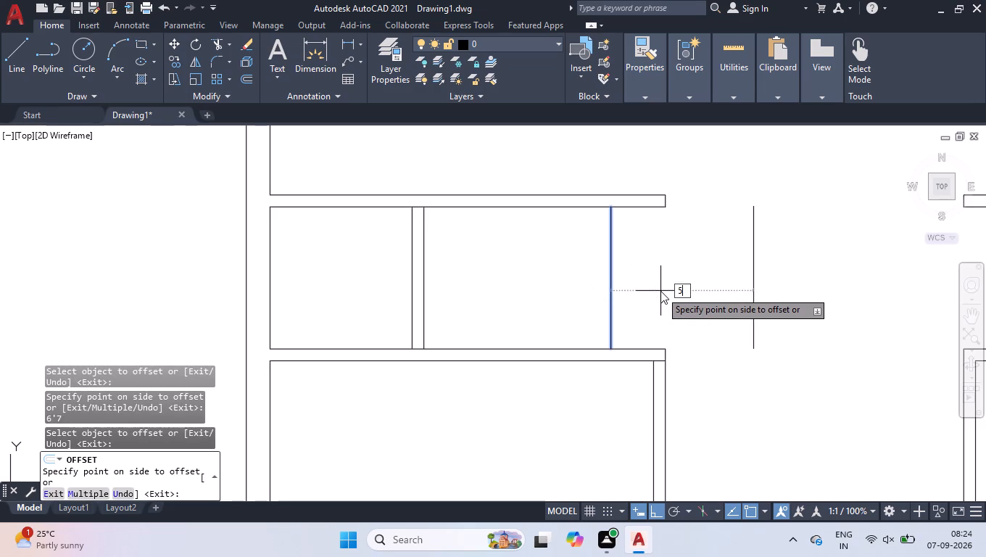
pyautogui.press('Return')
pyautogui.press('Return')
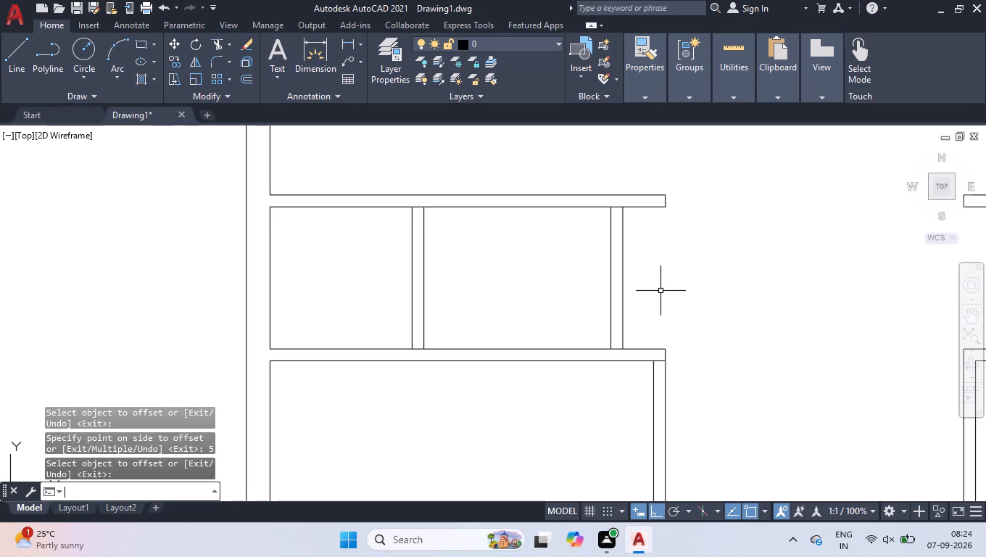
# Draw a short horizontal line across the top of the new second partition, joining its two faces.
pyautogui.press('l')
pyautogui.press('Return')
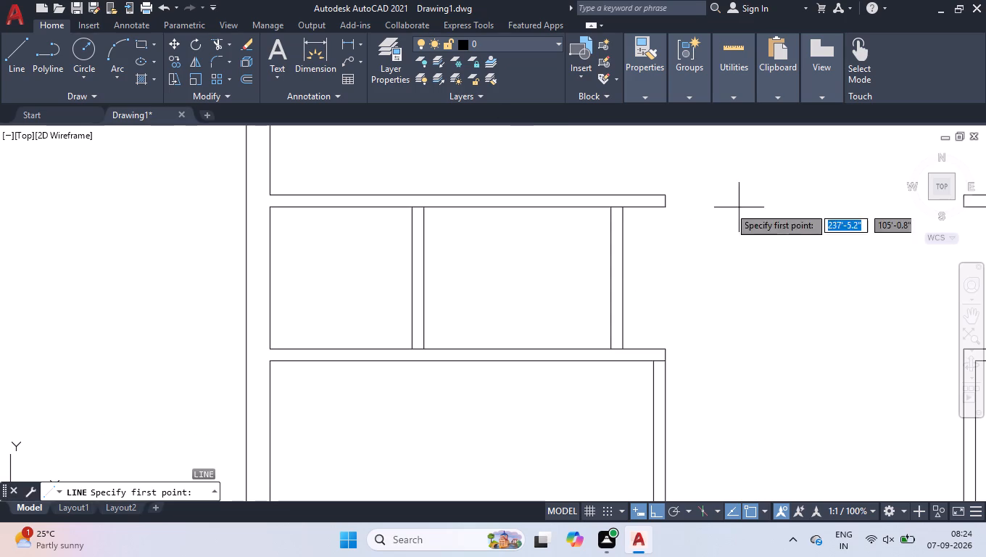
pyautogui.click(613, 207)
pyautogui.click(621, 210)
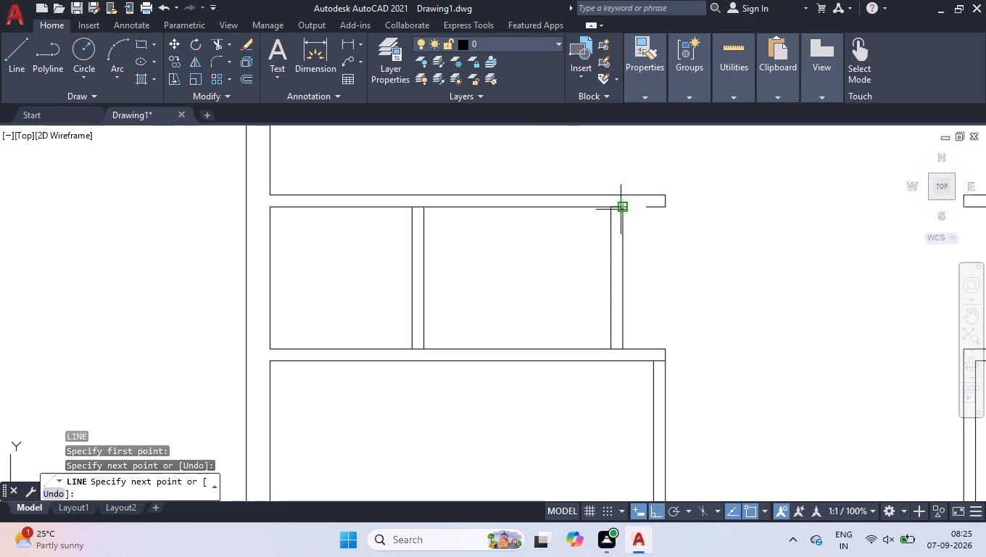
pyautogui.press('space')
# Move the short line across the second partition 2'8" straight down from the horizontal partition.
pyautogui.click(608, 186)
pyautogui.click(621, 220)
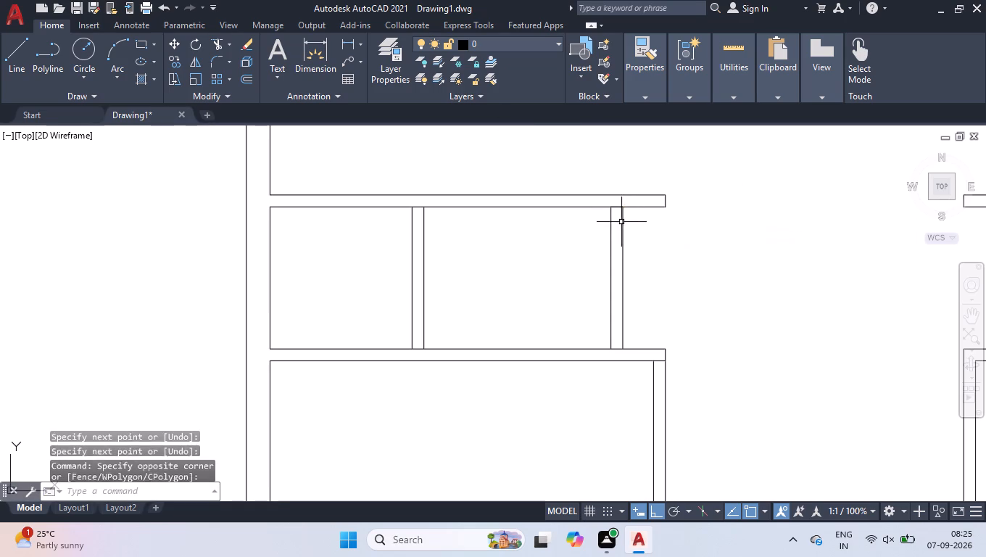
pyautogui.click(587, 181)
pyautogui.click(639, 238)
pyautogui.scroll(3, 613, 226)
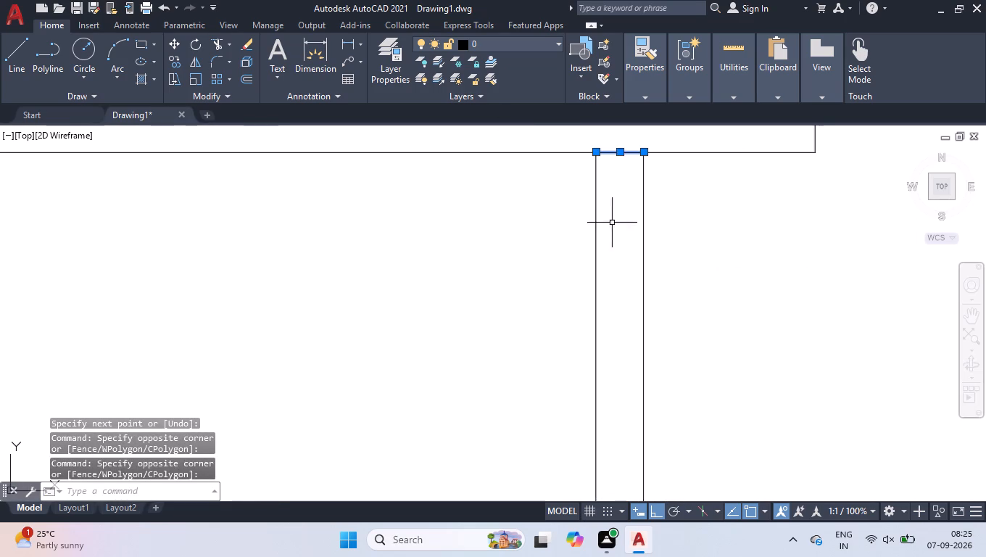
pyautogui.click(621, 155)
pyautogui.scroll(-3, 616, 276)
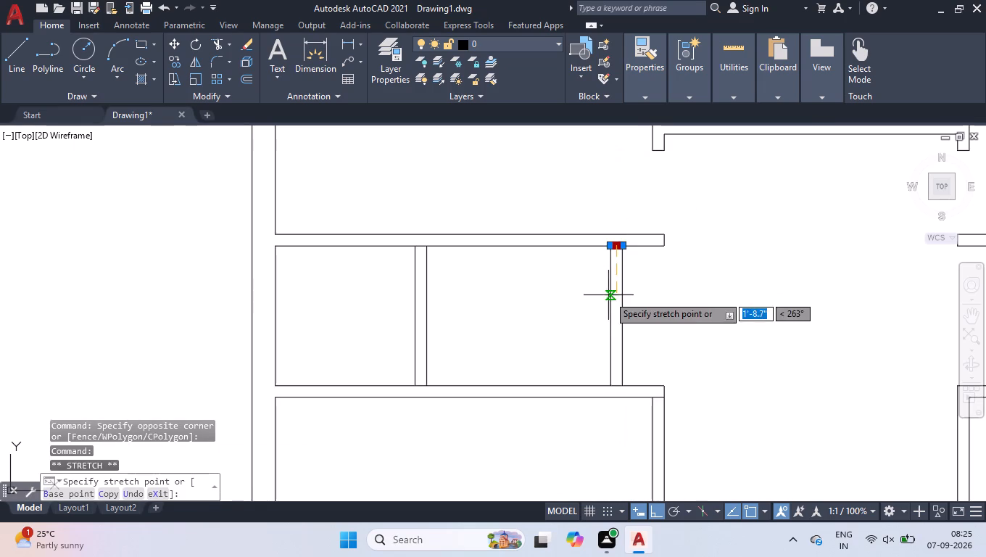
pyautogui.scroll(3, 609, 296)
pyautogui.write("2'8")
pyautogui.press('Return')
pyautogui.scroll(-4, 580, 290)
pyautogui.scroll(2, 565, 361)
pyautogui.scroll(-1, 615, 276)
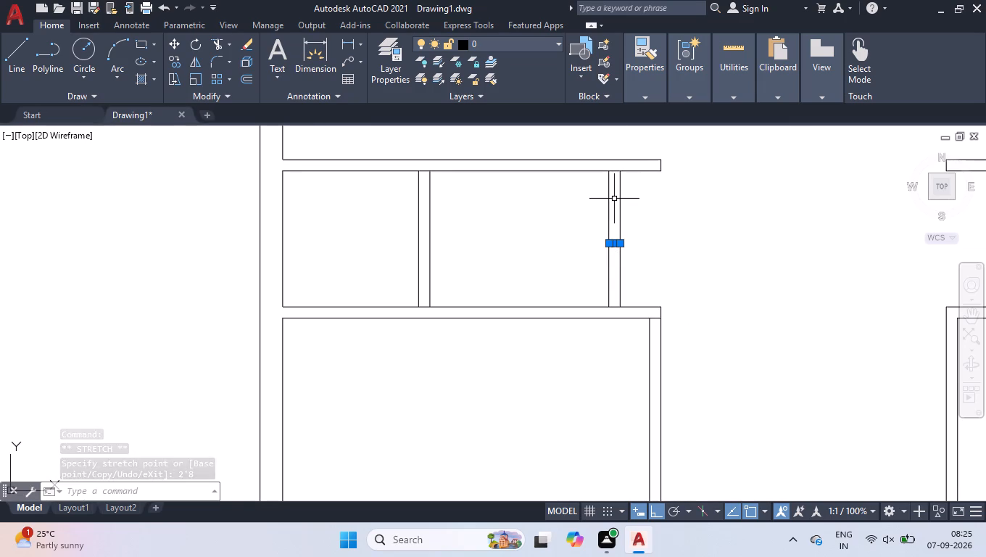
# Move the short line across the second partition up 4", and up another 4".
pyautogui.scroll(1, 614, 199)
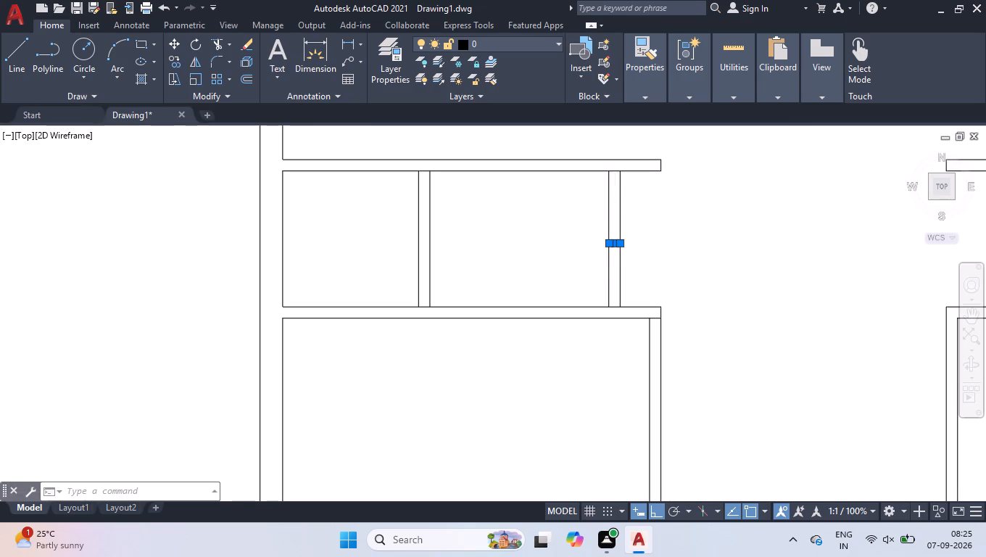
pyautogui.scroll(1, 614, 199)
pyautogui.scroll(-2, 616, 200)
pyautogui.scroll(2, 616, 187)
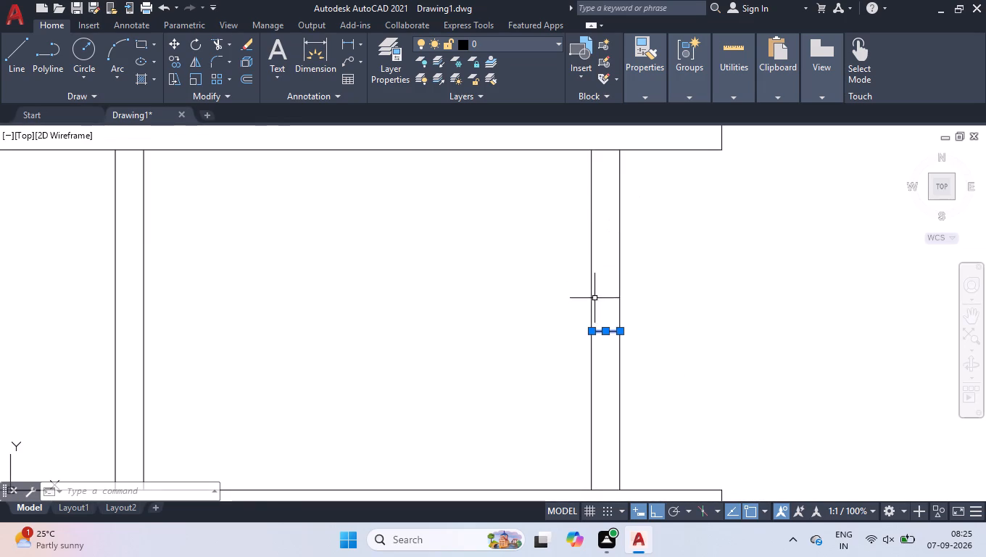
pyautogui.click(608, 329)
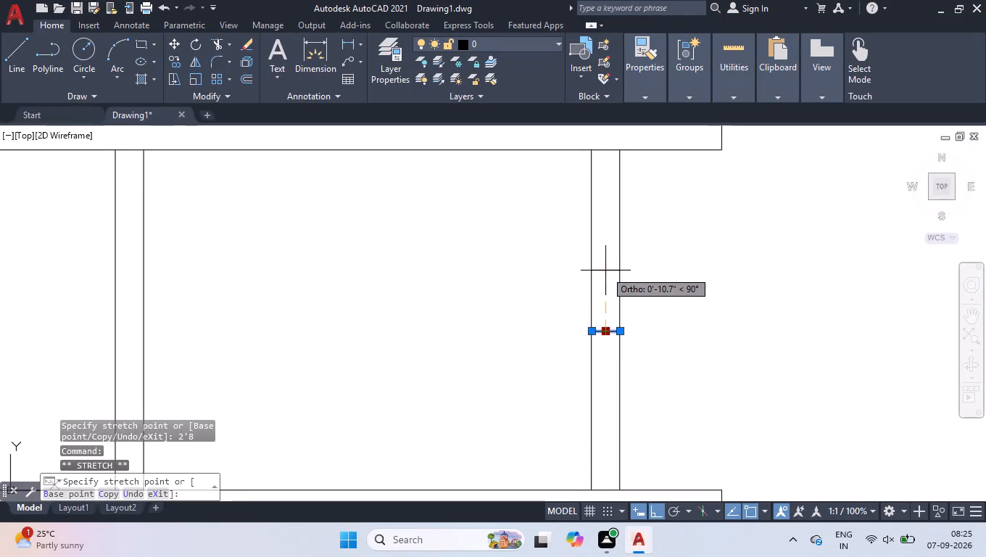
pyautogui.press('4')
pyautogui.press('Return')
pyautogui.press('Return')
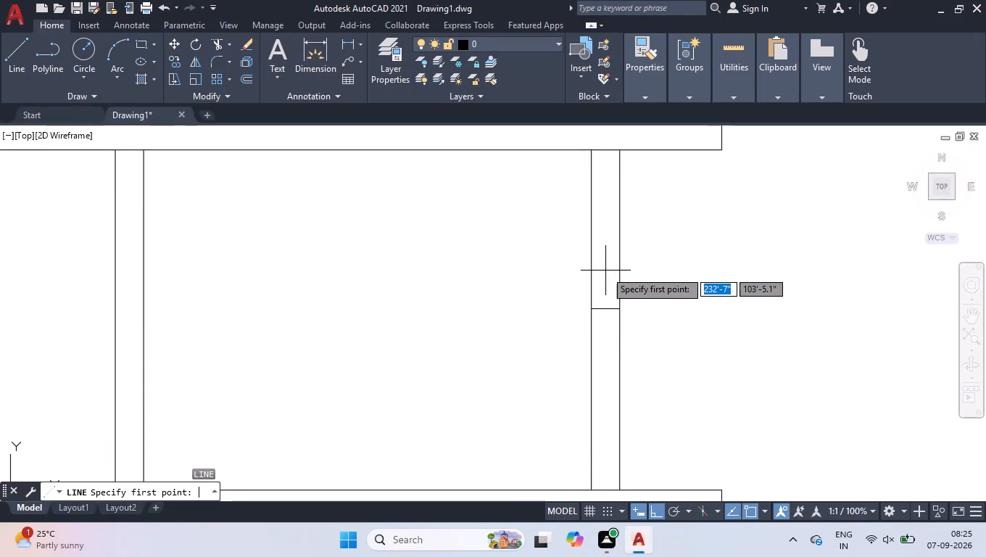
pyautogui.press('Return')
pyautogui.press('Return')
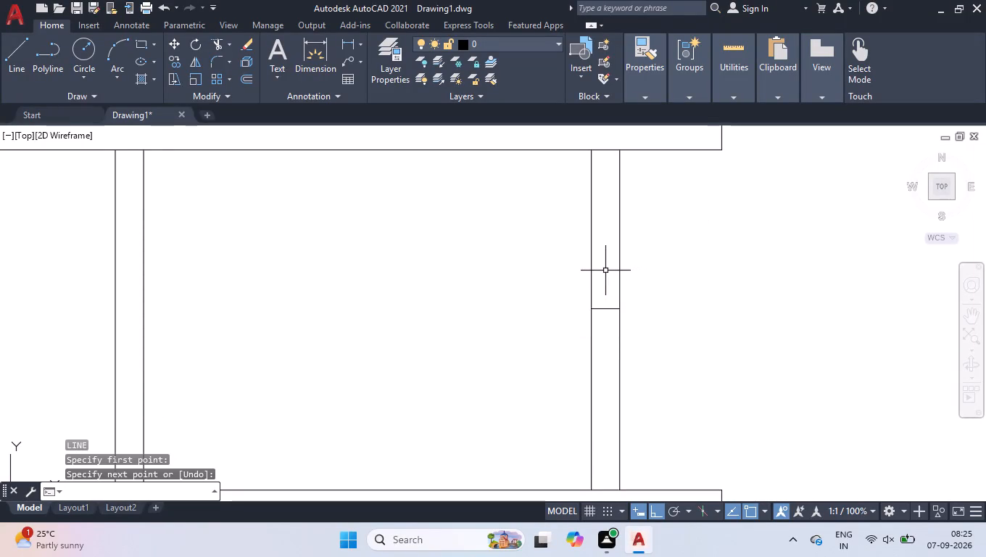
pyautogui.click(579, 284)
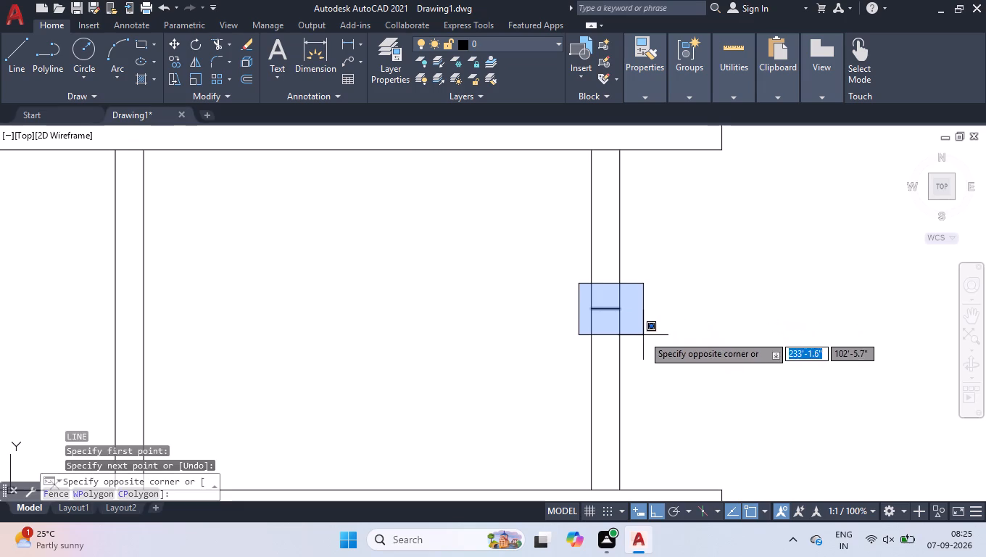
pyautogui.click(643, 335)
pyautogui.click(602, 310)
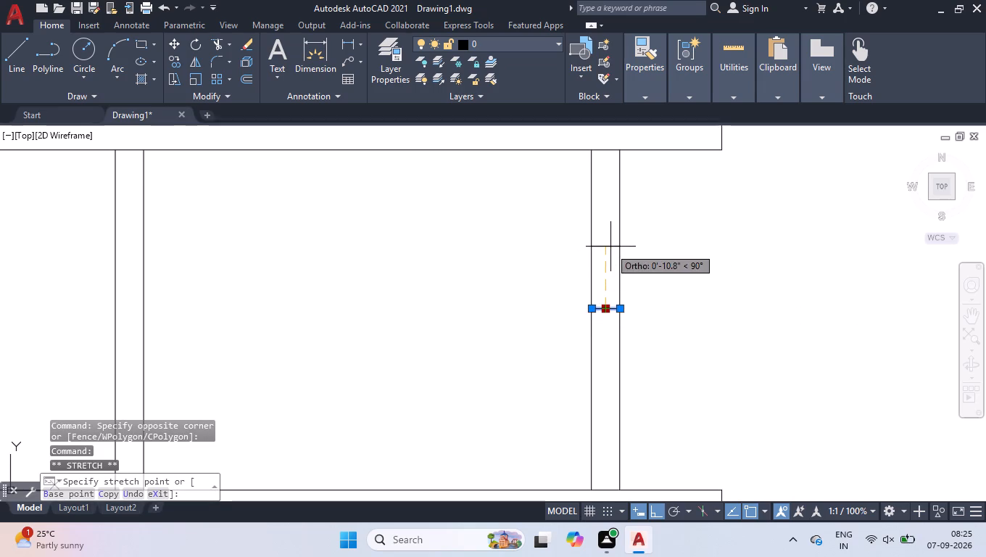
pyautogui.press('4')
pyautogui.press('Return')
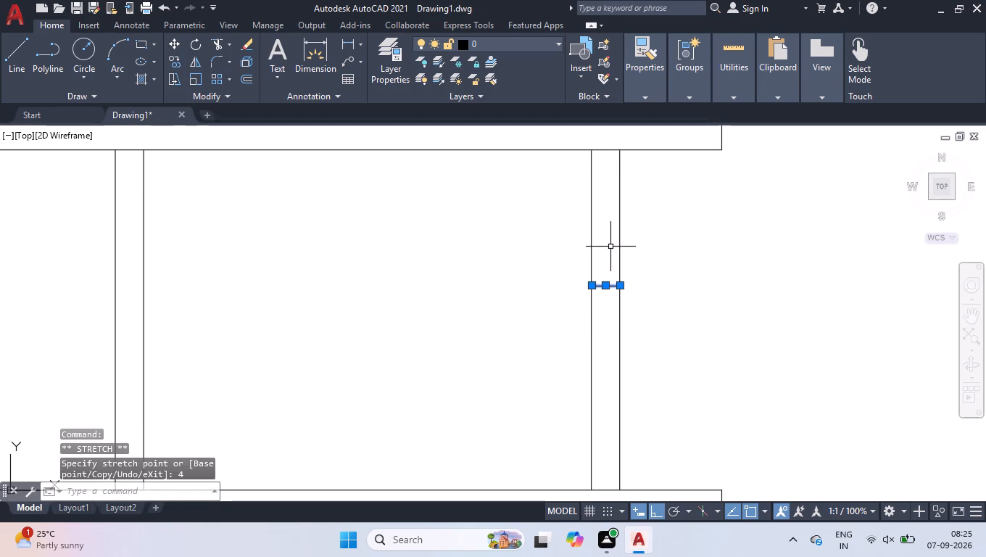
# Trim both faces of the second partition above the short line, leaving an opening below the horizontal partition.
pyautogui.write('tr')
pyautogui.press('Return')
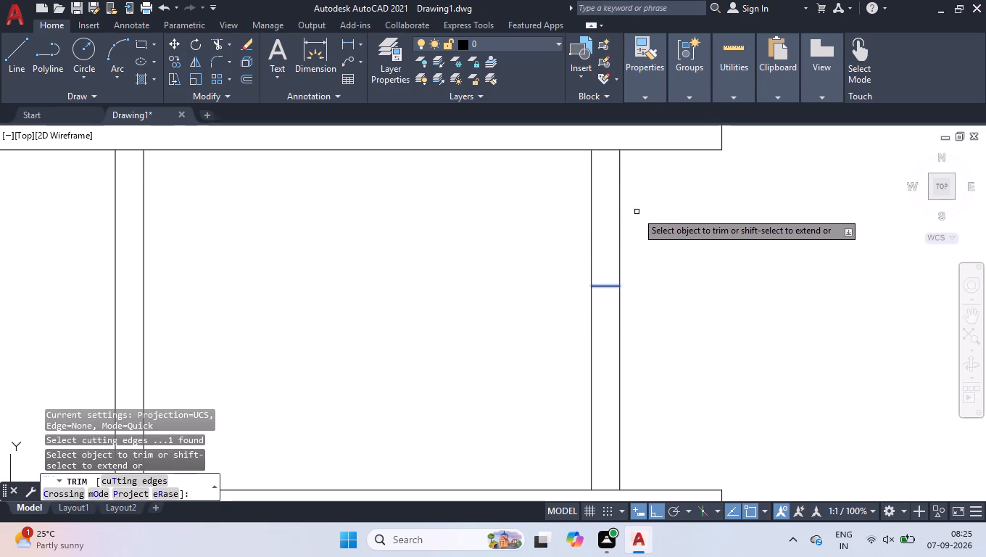
pyautogui.doubleClick(620, 208)
pyautogui.click(589, 229)
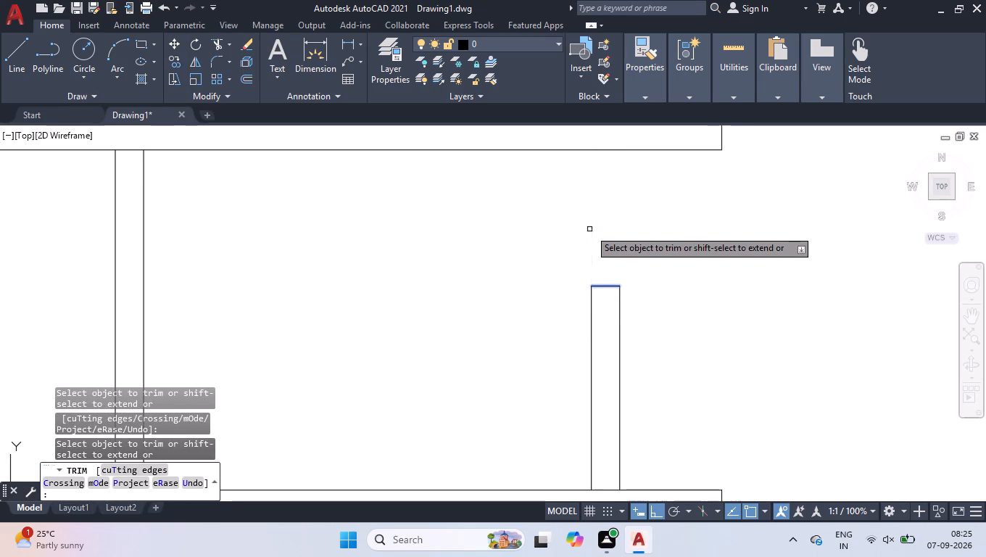
pyautogui.press('space')
pyautogui.scroll(-3, 593, 230)
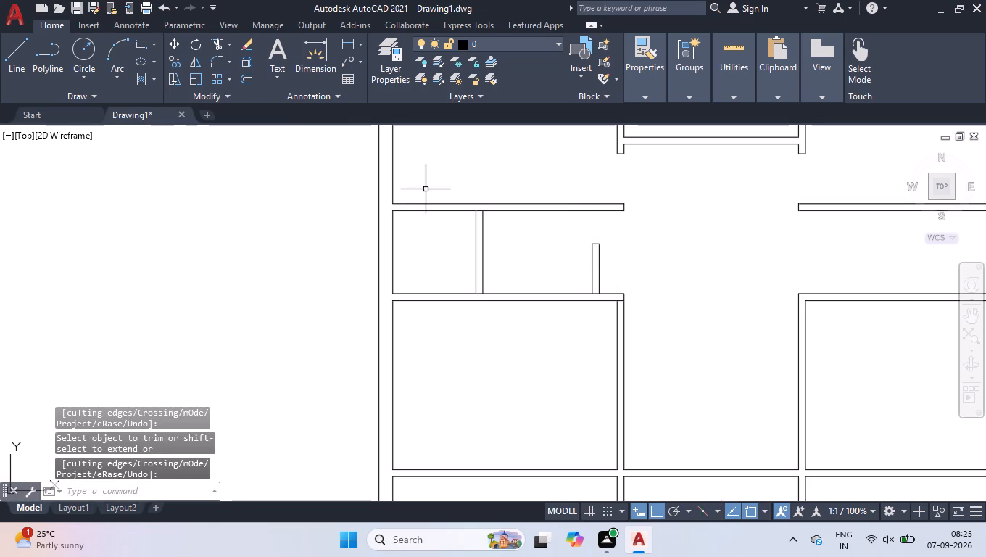
# Extend the first partition's left face up through the horizontal partition to its upper line.
pyautogui.scroll(2, 428, 190)
pyautogui.write('ex')
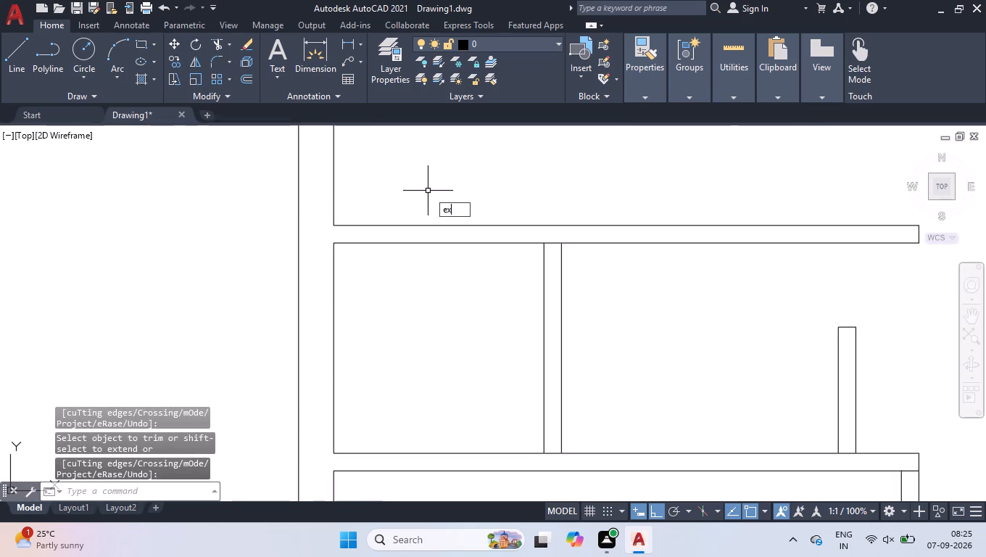
pyautogui.press('Return')
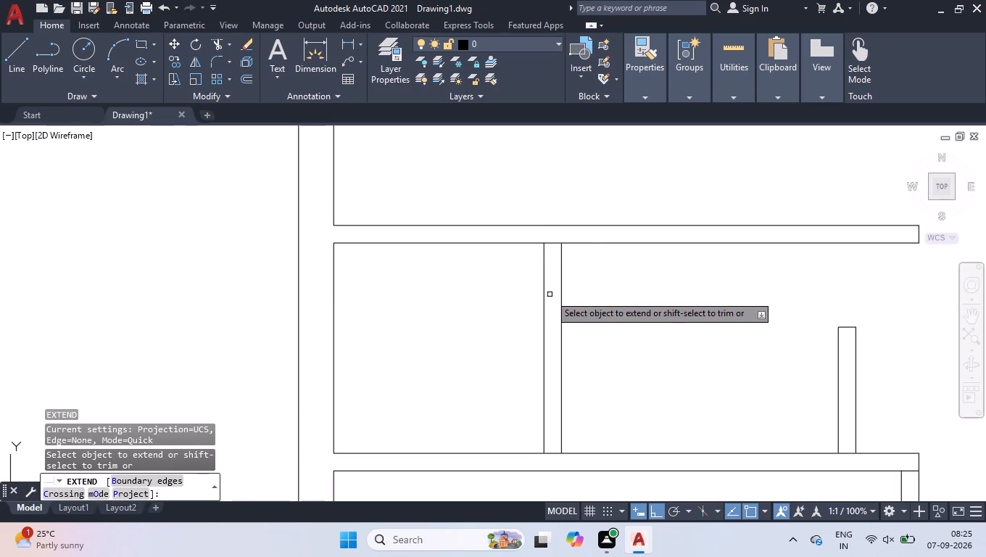
pyautogui.click(542, 282)
pyautogui.press('space')
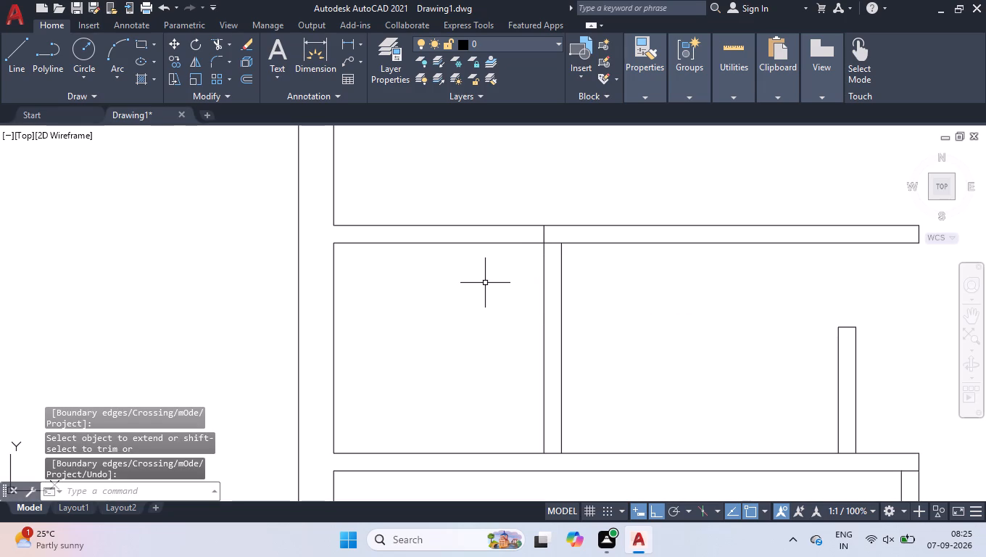
# Draw a short vertical line across the horizontal partition at the extended face, and move it 2' to the left.
pyautogui.press('l')
pyautogui.press('Return')
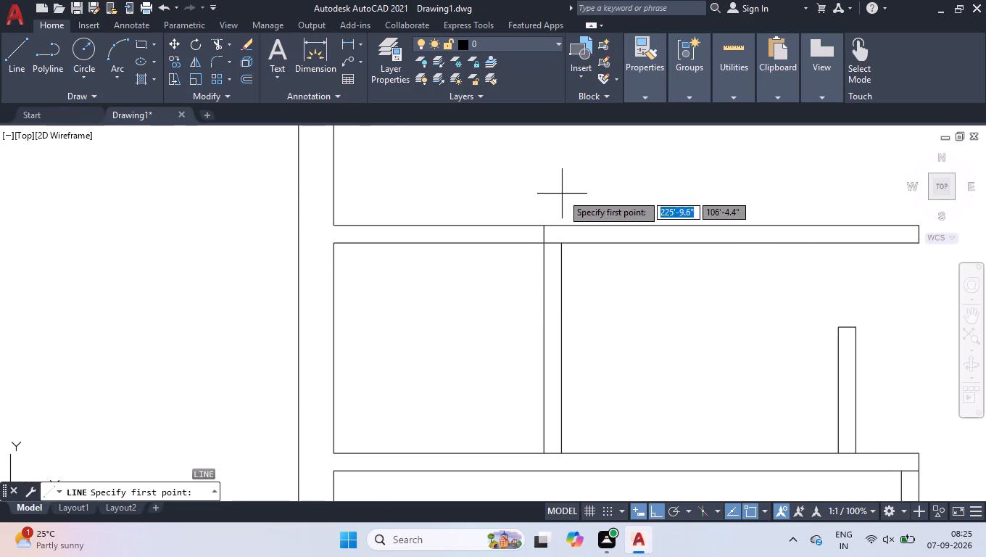
pyautogui.click(542, 226)
pyautogui.click(541, 242)
pyautogui.press('space')
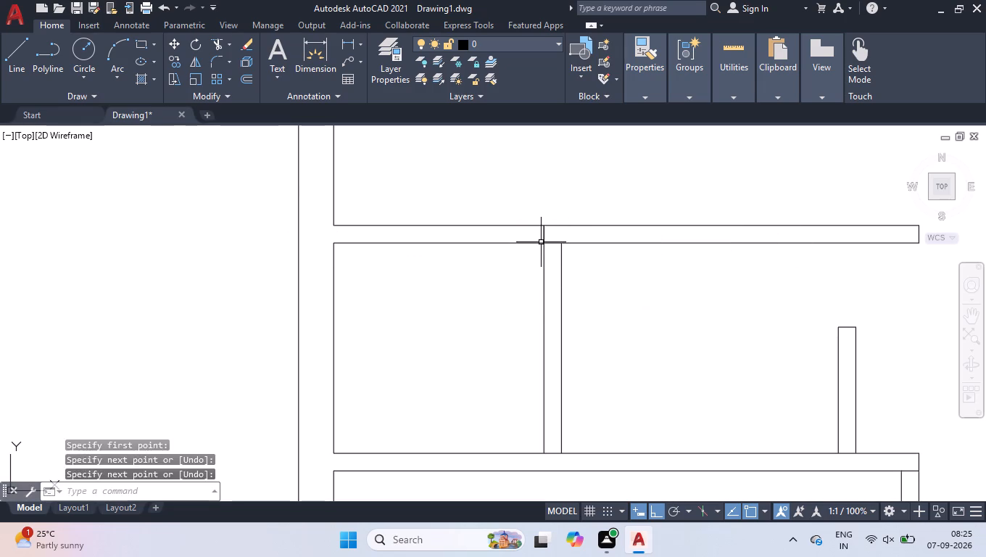
pyautogui.click(510, 199)
pyautogui.click(618, 295)
pyautogui.scroll(2, 413, 247)
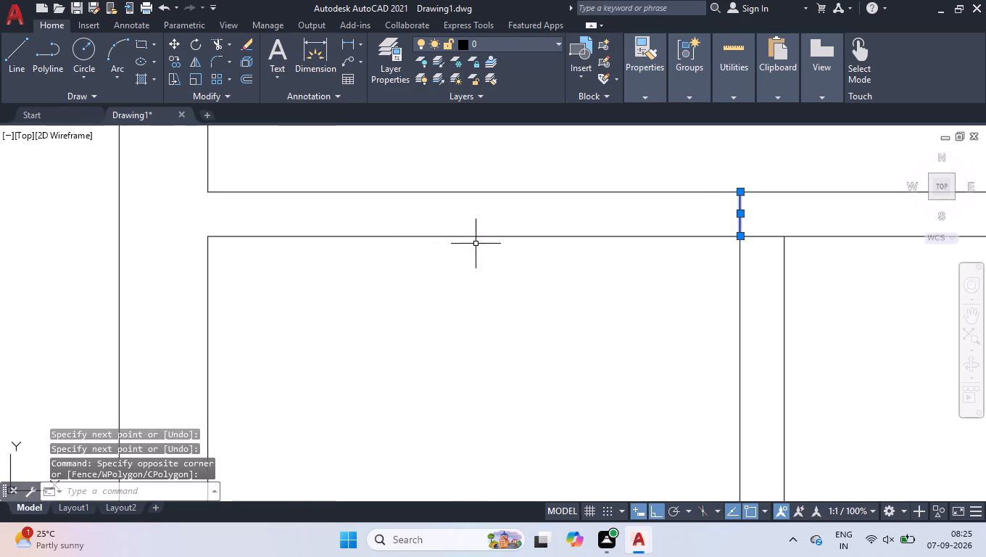
pyautogui.click(742, 213)
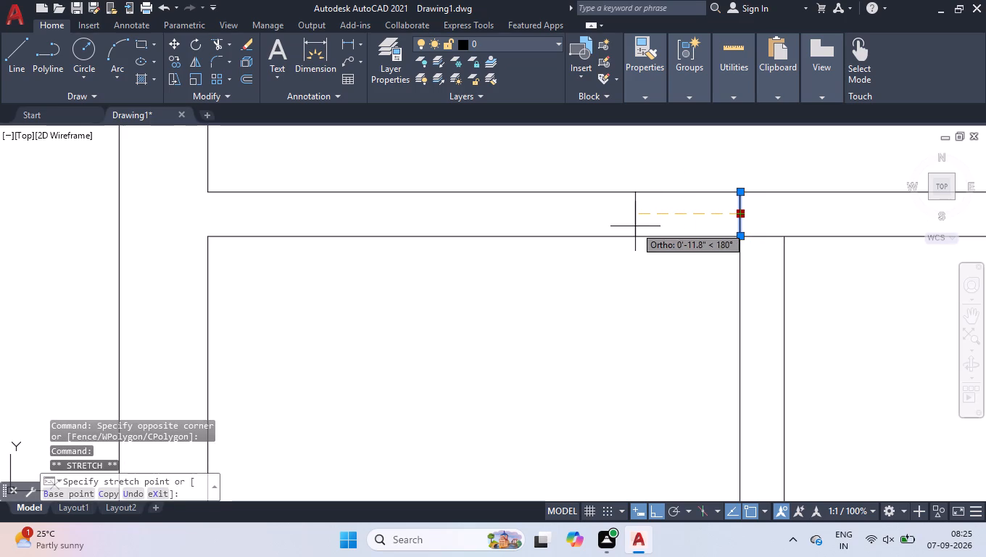
pyautogui.write("2'")
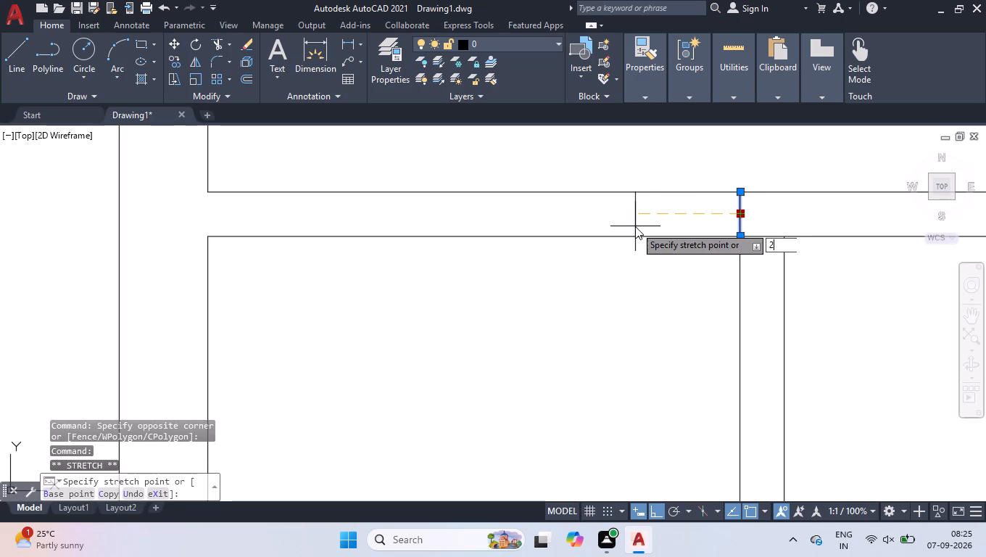
pyautogui.press('Return')
# Trim both lines of the horizontal partition to the right of the moved short line.
pyautogui.write('tr')
pyautogui.press('Return')
pyautogui.click(616, 236)
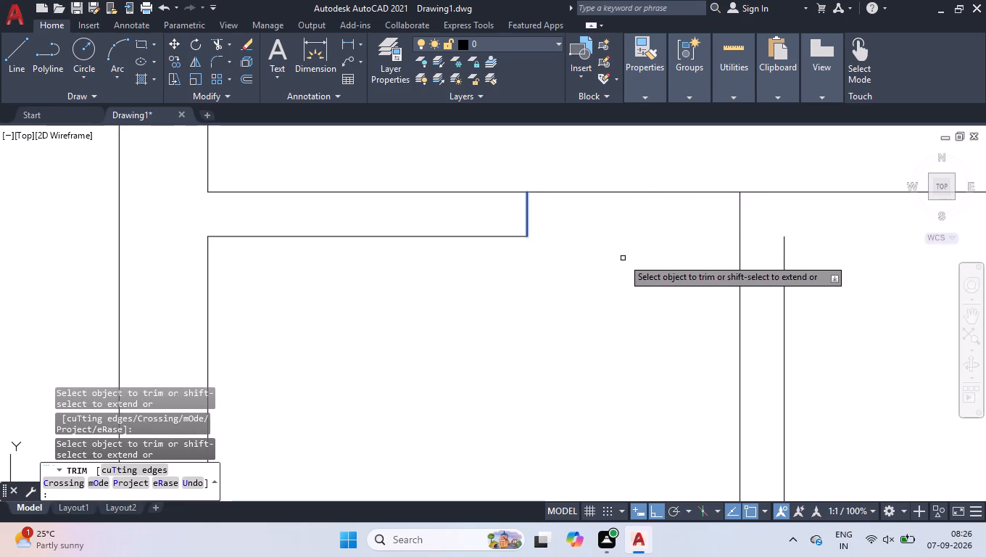
pyautogui.click(623, 190)
pyautogui.press('space')
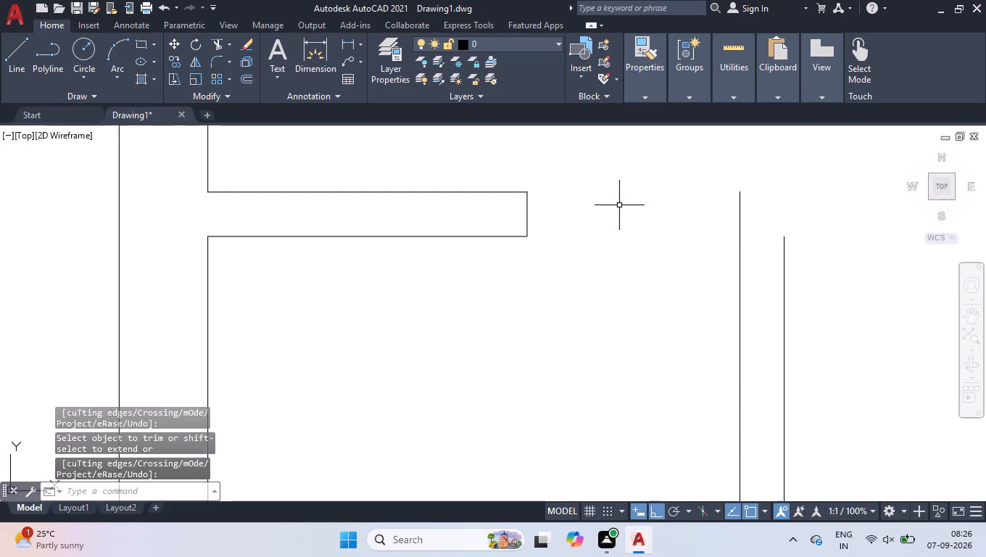
# Redraw the horizontal partition's upper and 8'-6" lower lines from the tops of the first partition's faces to the remaining end cap.
pyautogui.scroll(-4, 619, 208)
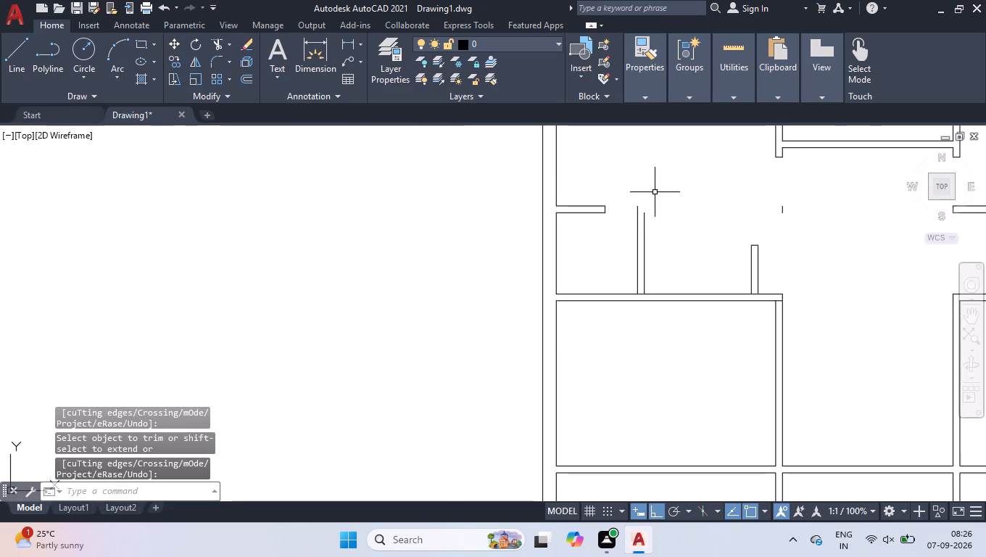
pyautogui.press('l')
pyautogui.press('Return')
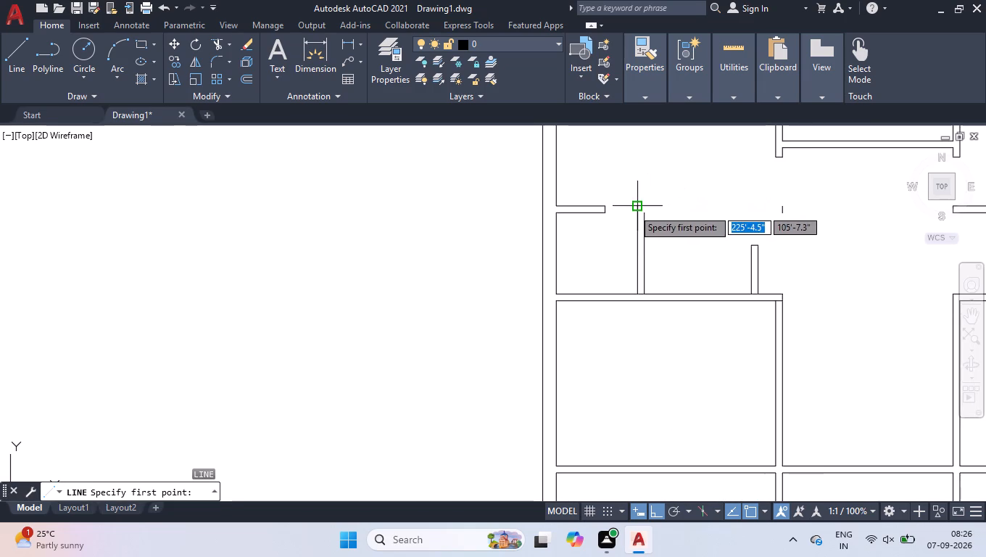
pyautogui.click(633, 209)
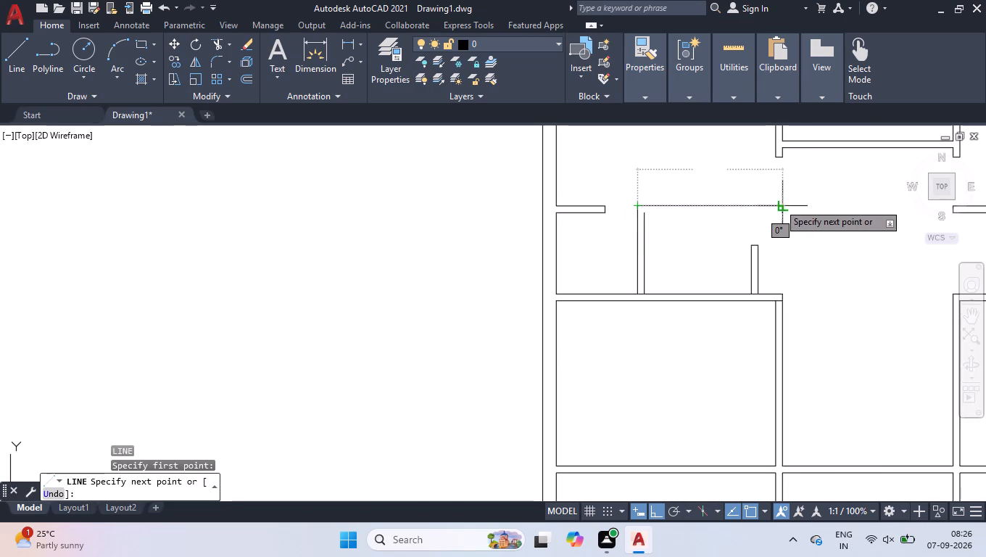
pyautogui.click(781, 206)
pyautogui.press('space')
pyautogui.scroll(3, 776, 226)
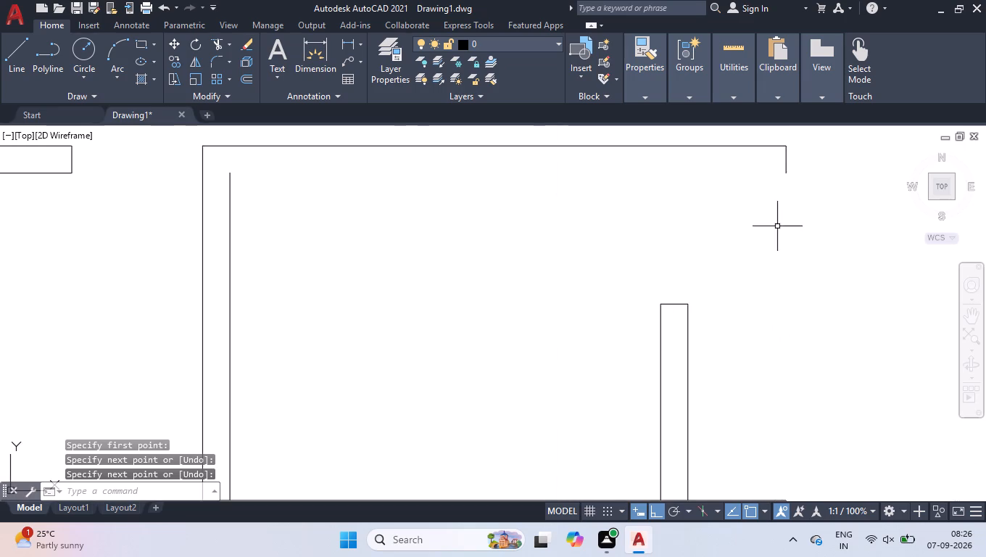
pyautogui.press('space')
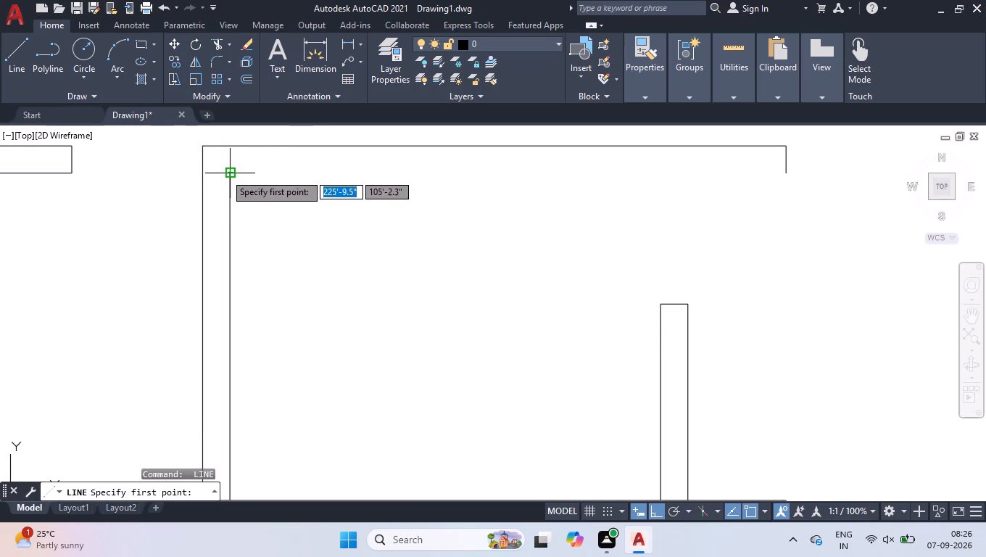
pyautogui.click(224, 172)
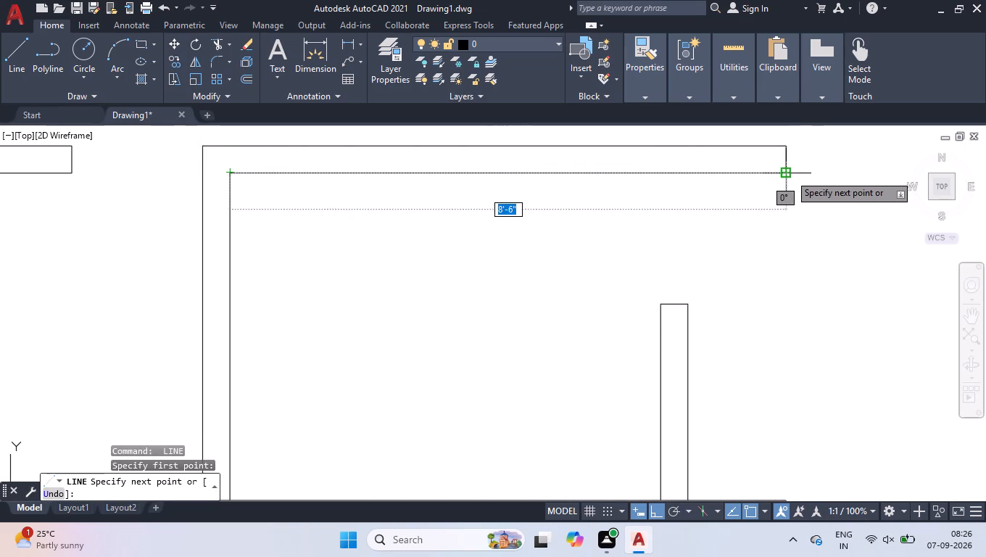
pyautogui.click(790, 176)
pyautogui.press('space')
pyautogui.scroll(-2, 762, 228)
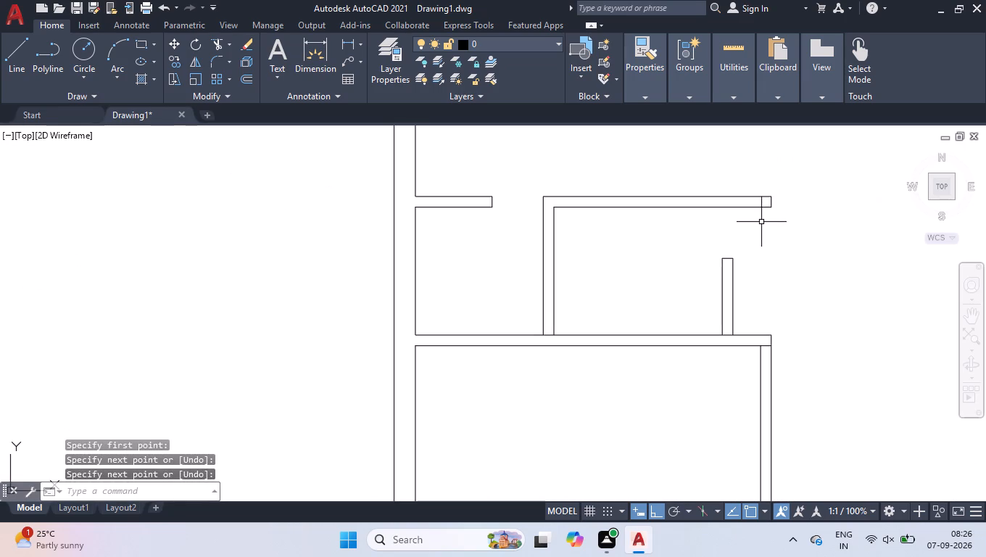
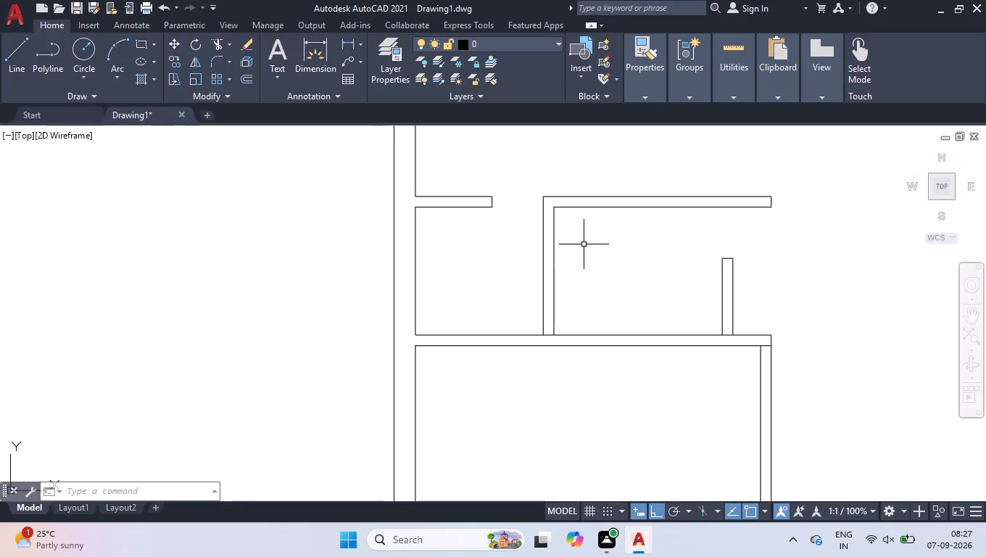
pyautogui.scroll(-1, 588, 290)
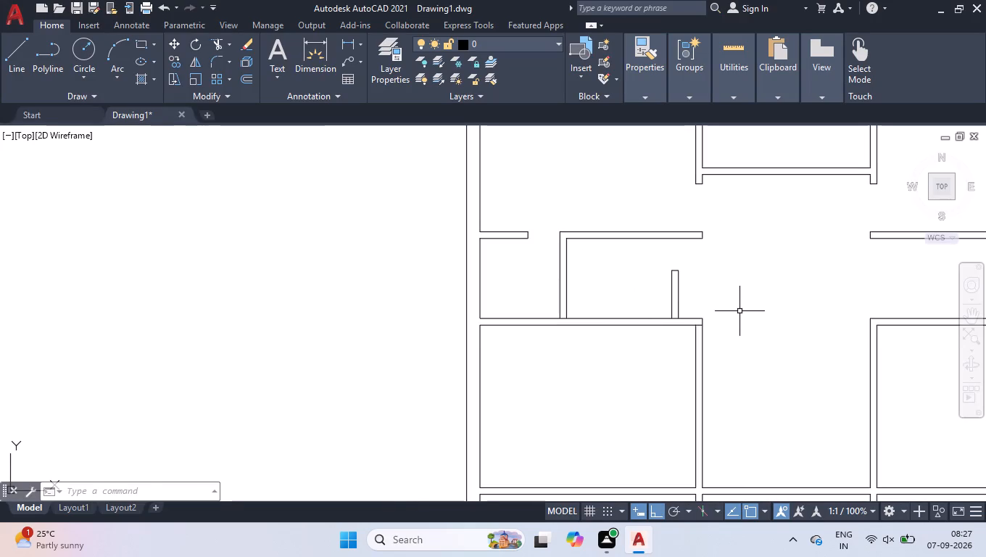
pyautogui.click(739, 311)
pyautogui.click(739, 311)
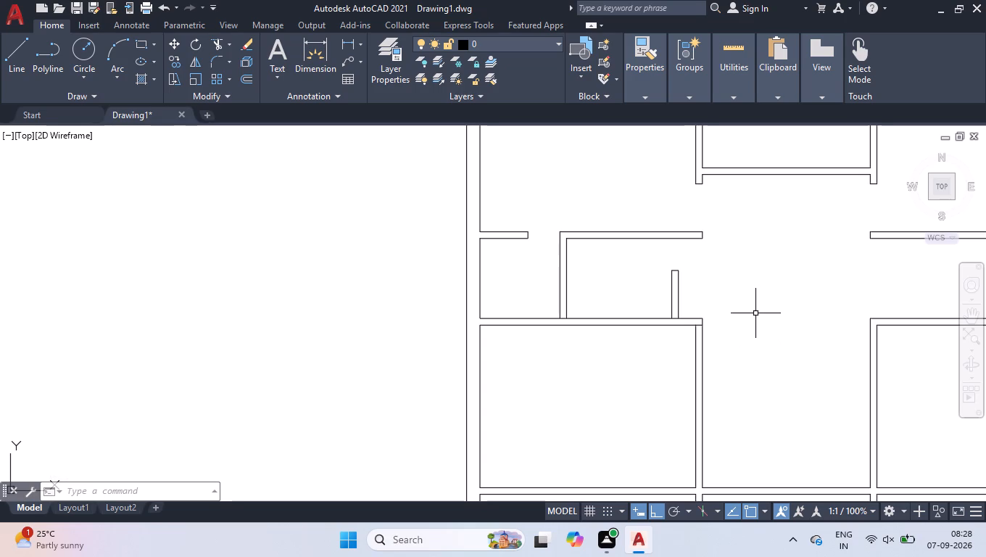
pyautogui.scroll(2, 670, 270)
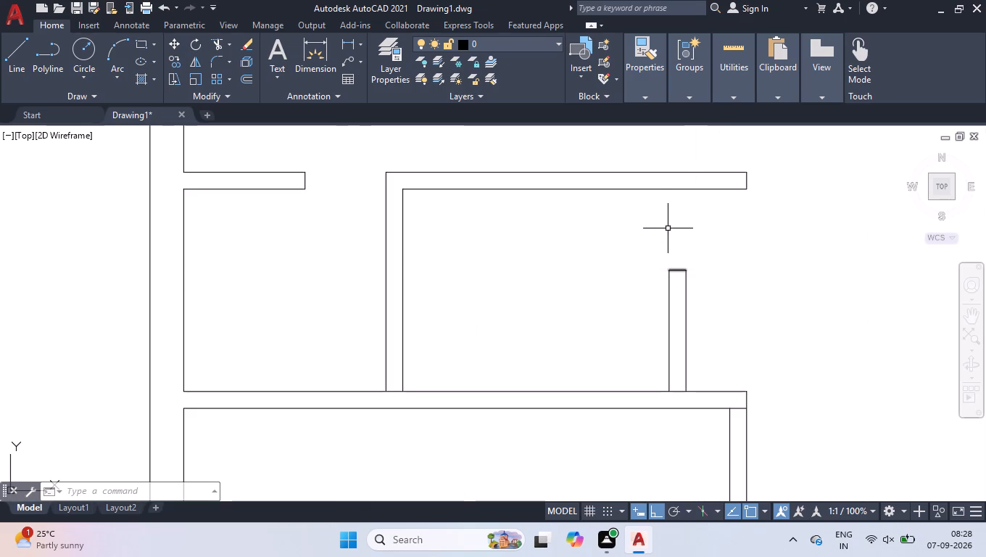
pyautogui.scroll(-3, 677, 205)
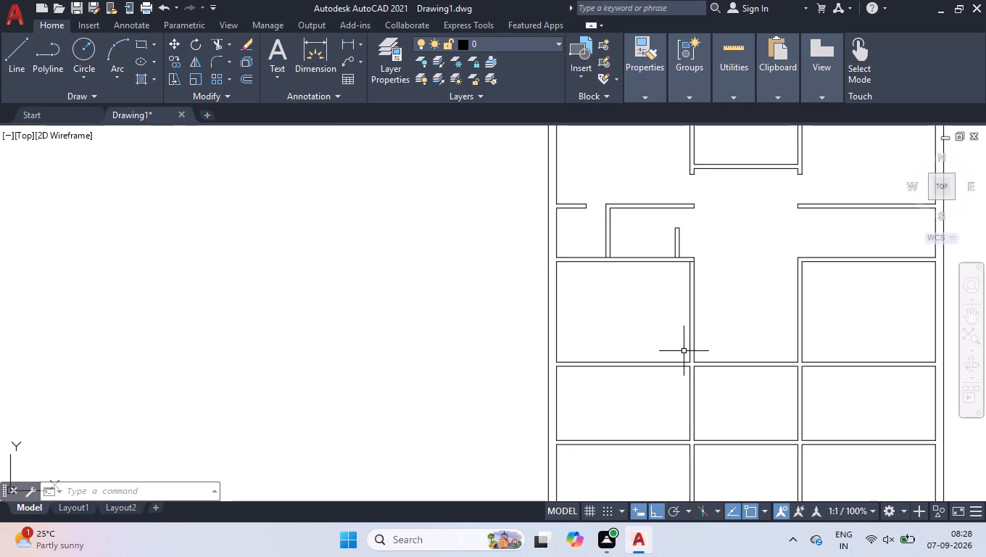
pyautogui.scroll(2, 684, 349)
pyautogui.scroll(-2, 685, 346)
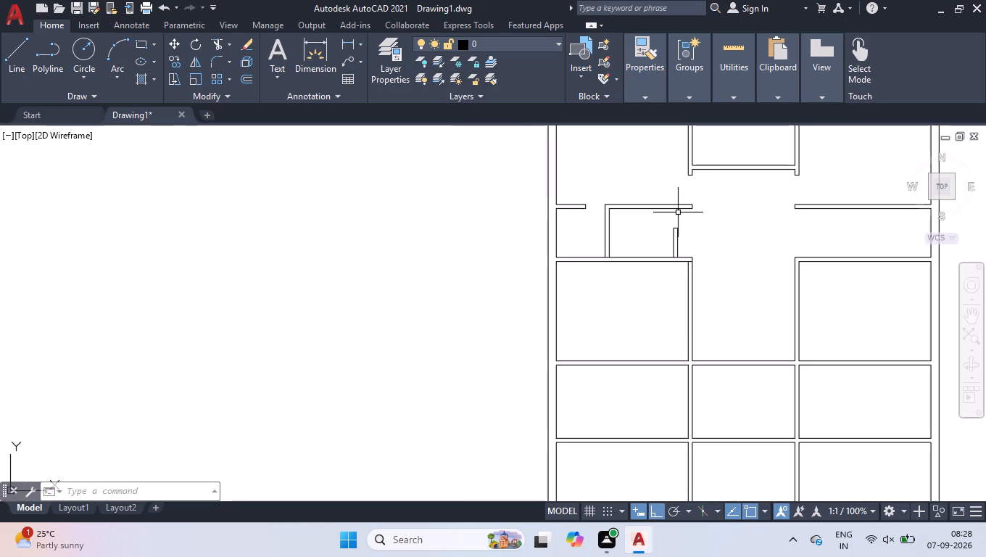
# Draw a vertical guide line from the second partition's top right corner up to the horizontal partition's lower line.
pyautogui.scroll(5, 672, 215)
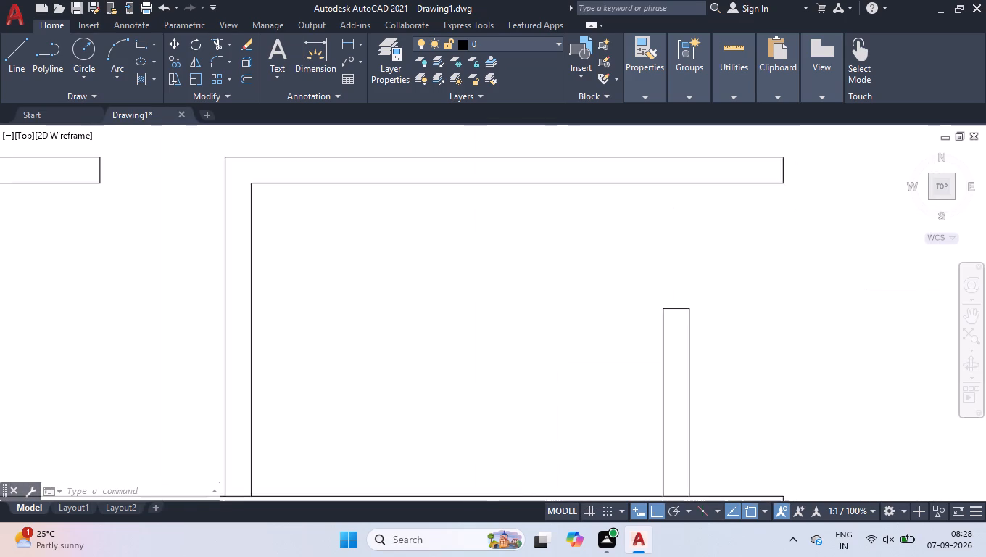
pyautogui.press('l')
pyautogui.press('Return')
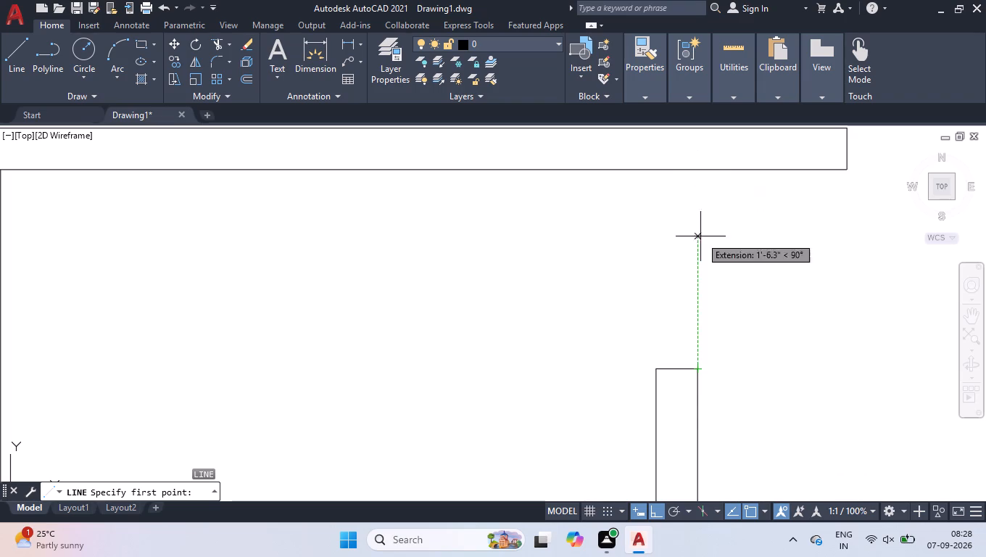
pyautogui.click(697, 370)
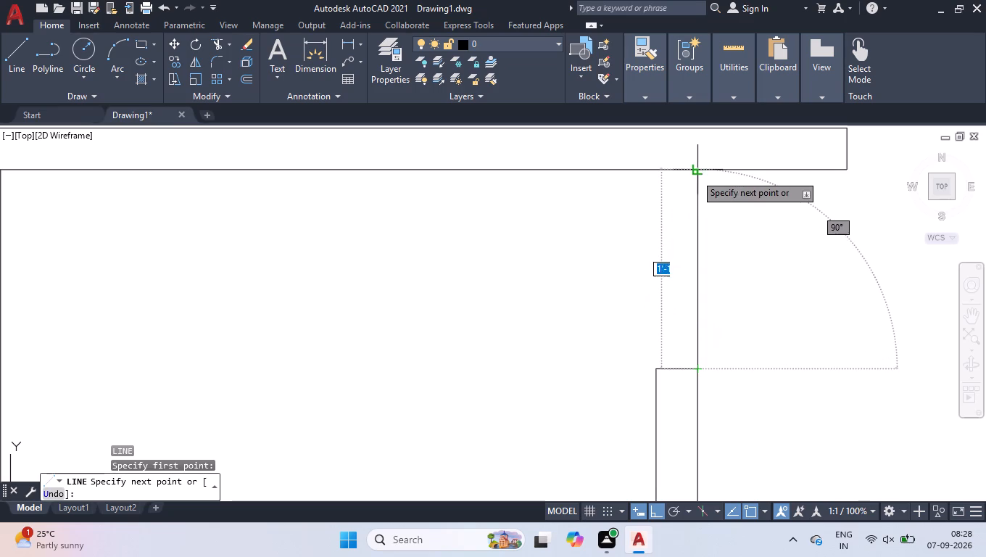
pyautogui.click(696, 173)
pyautogui.press('space')
# Draw a stub 6" long and 5" wide below the horizontal partition, starting at the guide line's upper end.
pyautogui.press('space')
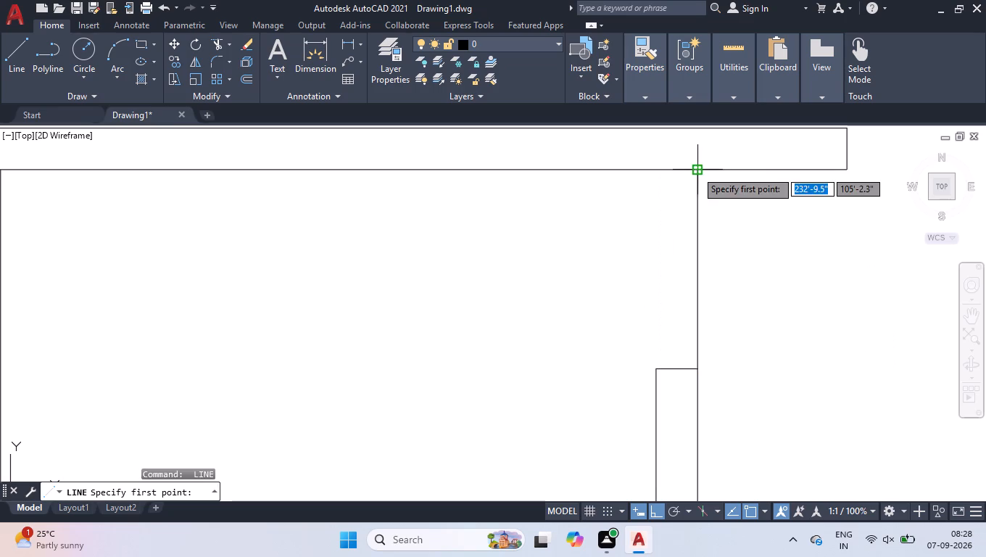
pyautogui.click(697, 170)
pyautogui.press('6')
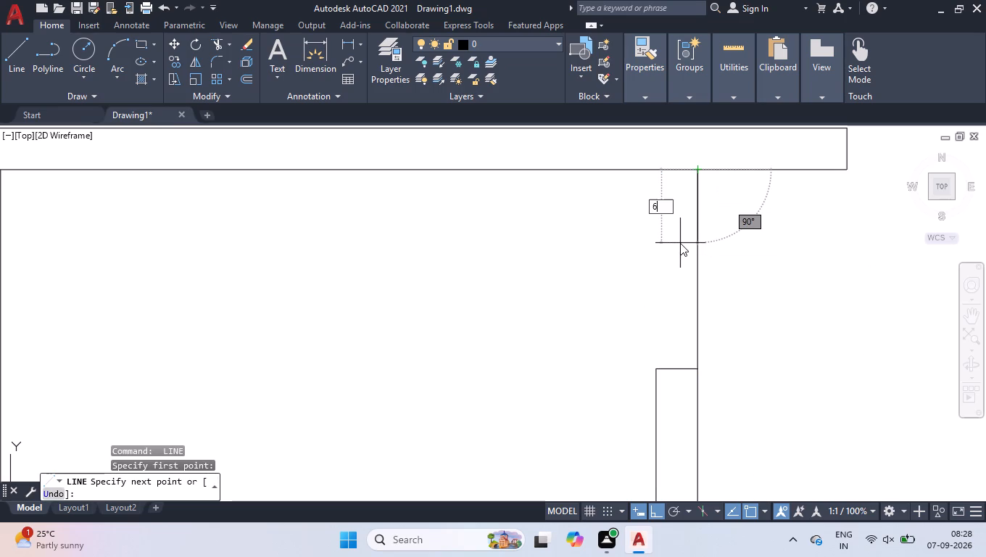
pyautogui.press('Return')
pyautogui.press('5')
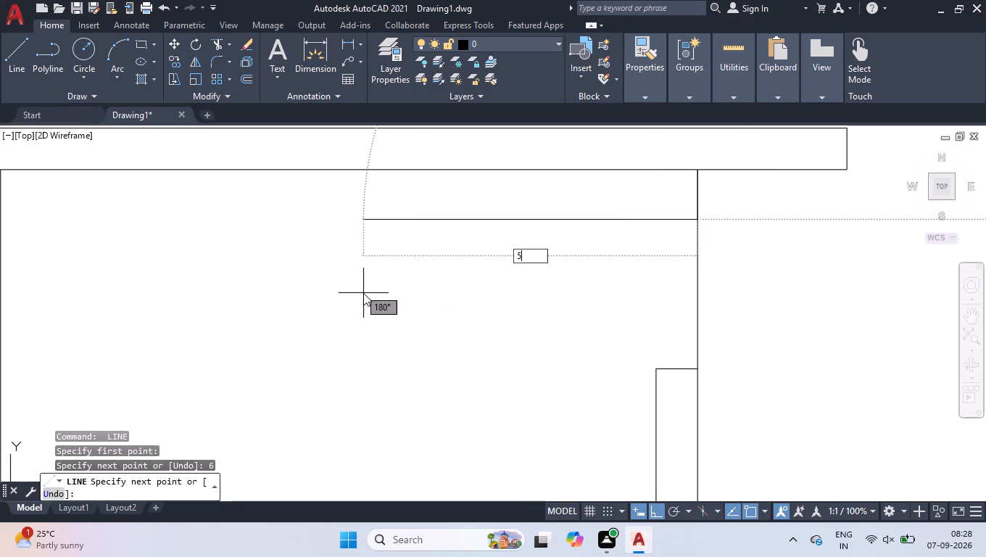
pyautogui.press('Return')
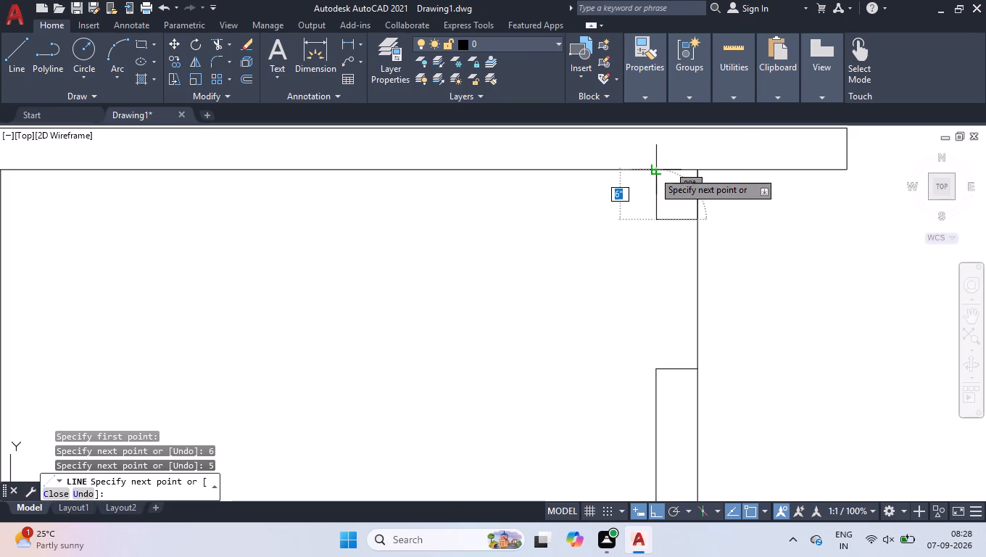
pyautogui.click(652, 168)
pyautogui.press('space')
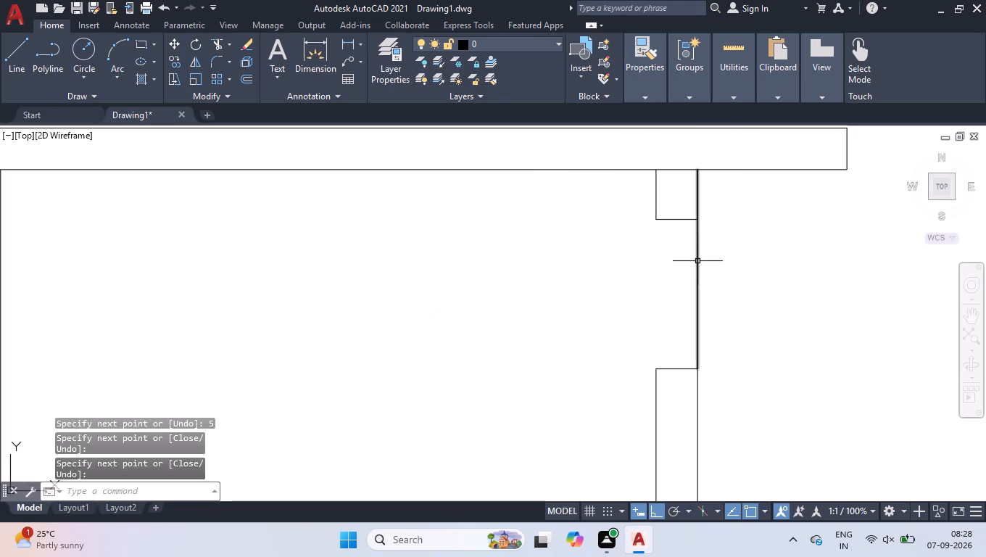
# Delete the vertical guide line between the stub and the second partition.
pyautogui.click(697, 261)
pyautogui.press('Delete')
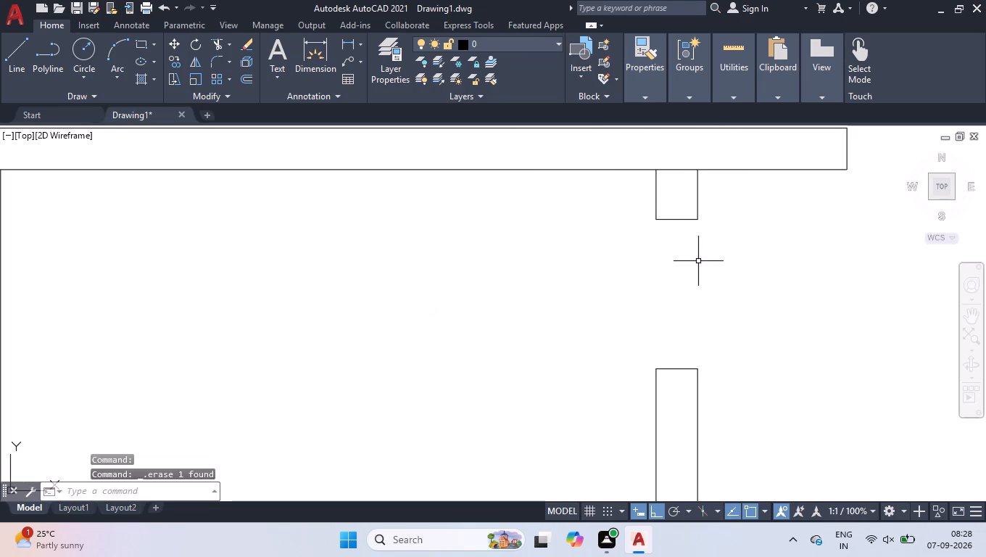
# Move the second partition's top end cap down 6".
pyautogui.click(649, 351)
pyautogui.click(736, 424)
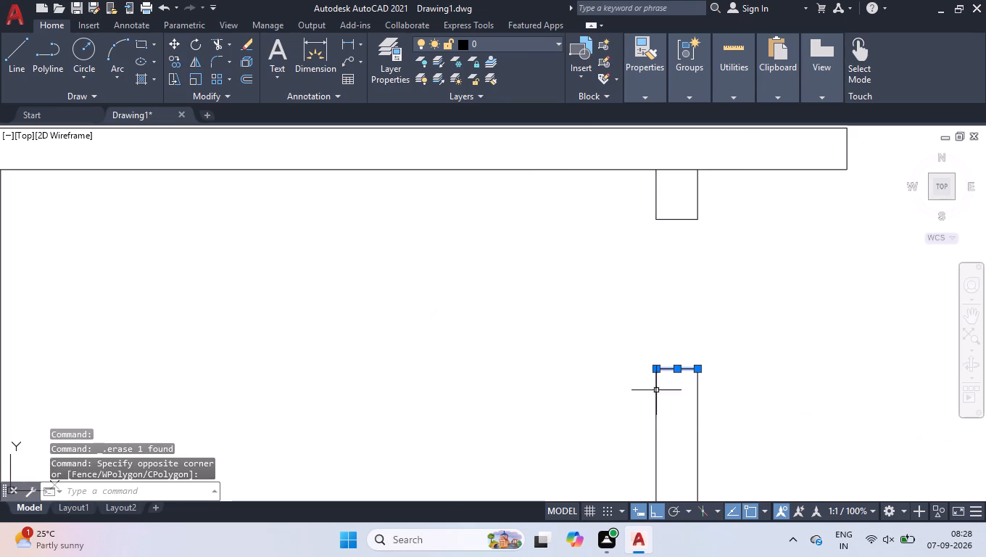
pyautogui.scroll(-2, 640, 355)
pyautogui.scroll(2, 642, 374)
pyautogui.click(666, 339)
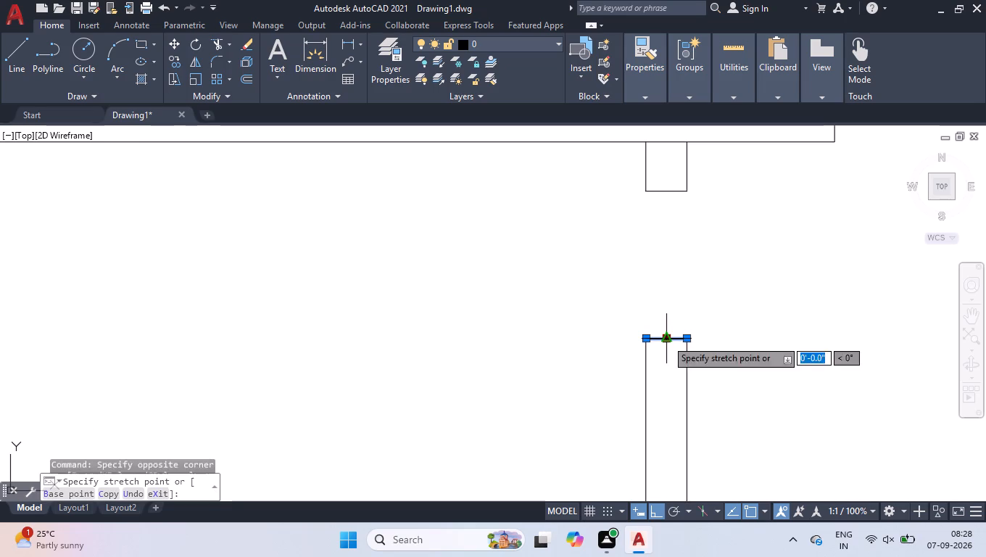
pyautogui.press('6')
pyautogui.press('Return')
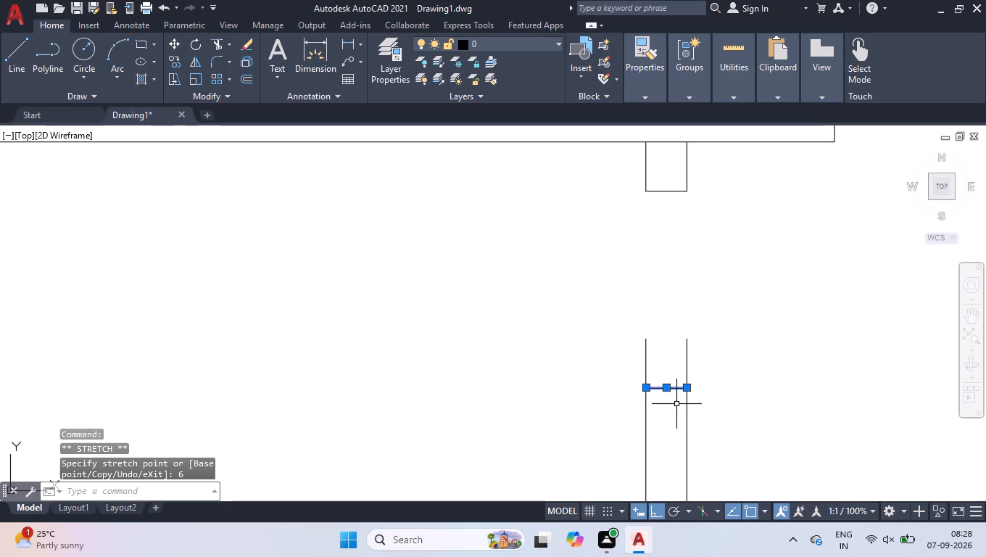
# Trim both faces of the second partition above the moved end cap.
pyautogui.write('tr')
pyautogui.press('Return')
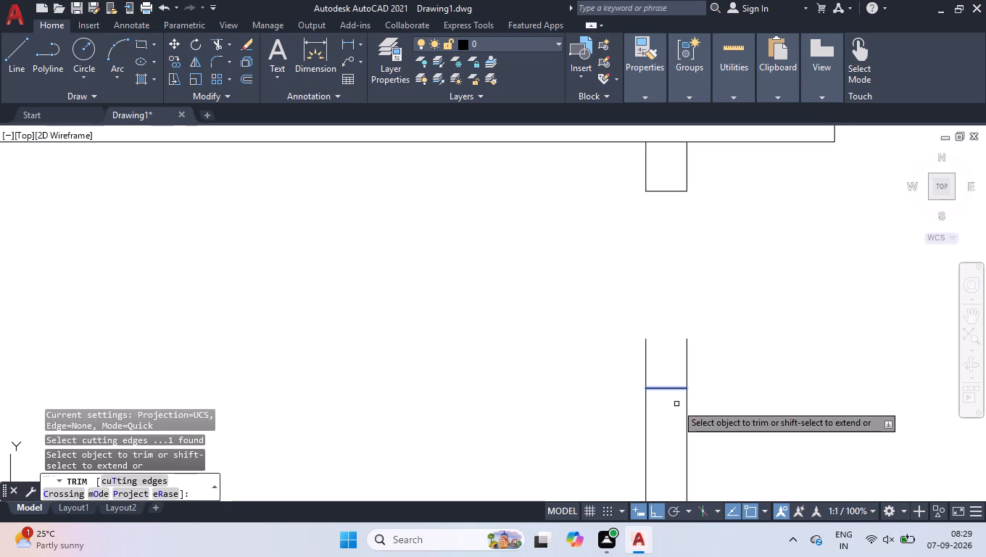
pyautogui.click(700, 362)
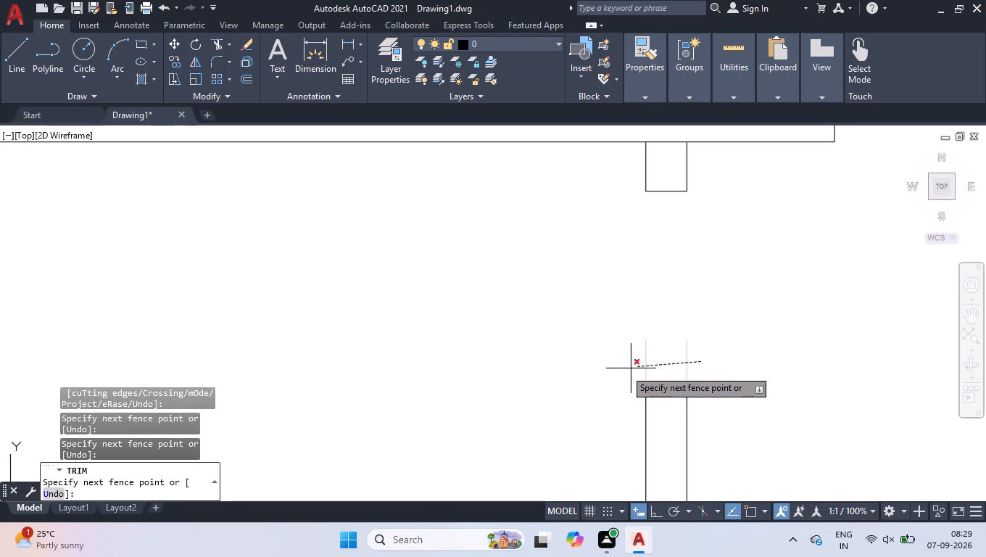
pyautogui.click(621, 369)
pyautogui.press('space')
# Measure the door opening between the shortened second partition and the stub with a linear dimension, without placing it.
pyautogui.write('dli')
pyautogui.press('Return')
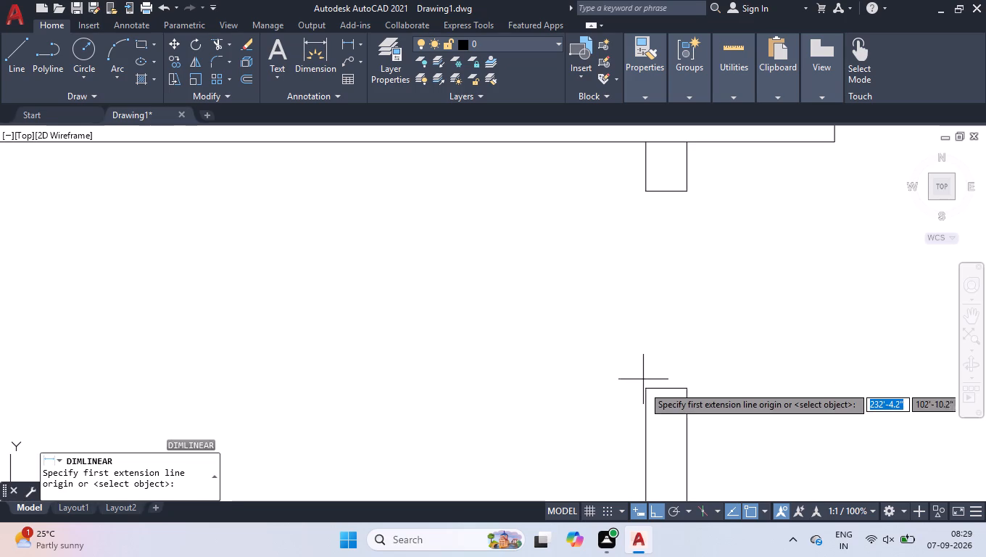
pyautogui.click(644, 390)
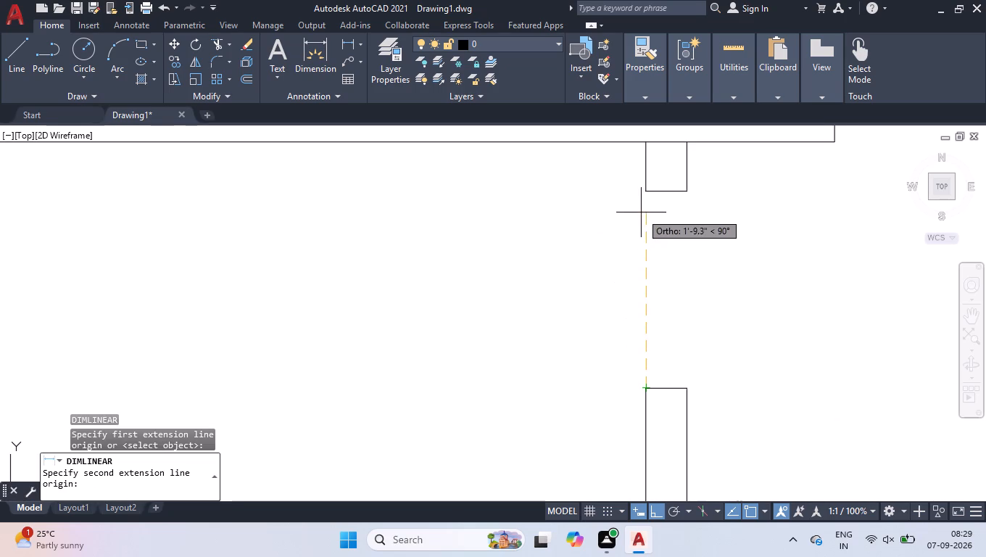
pyautogui.click(647, 188)
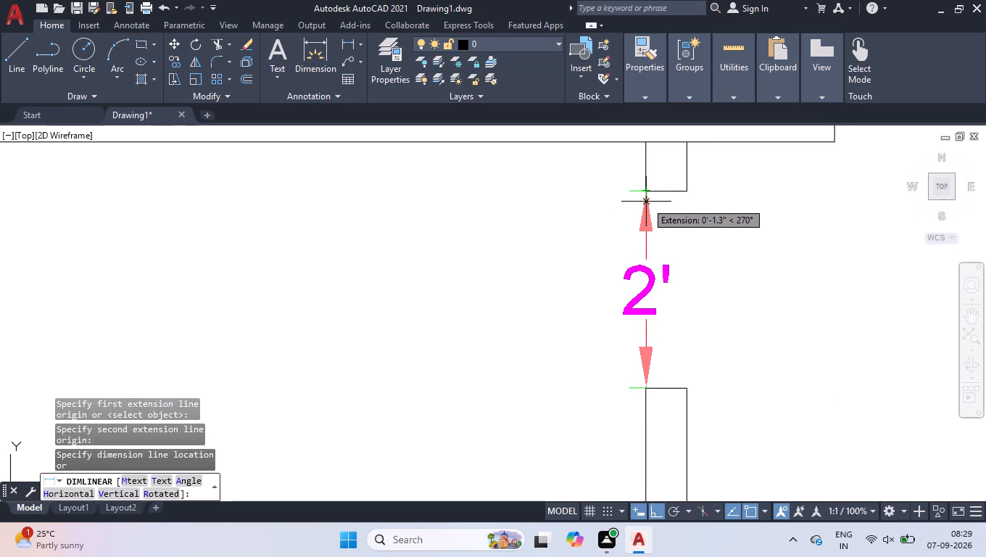
pyautogui.press('space')
# Move the short line across the top of the wall between the left room and the central bay down 6".
pyautogui.scroll(-7, 639, 237)
pyautogui.scroll(3, 635, 241)
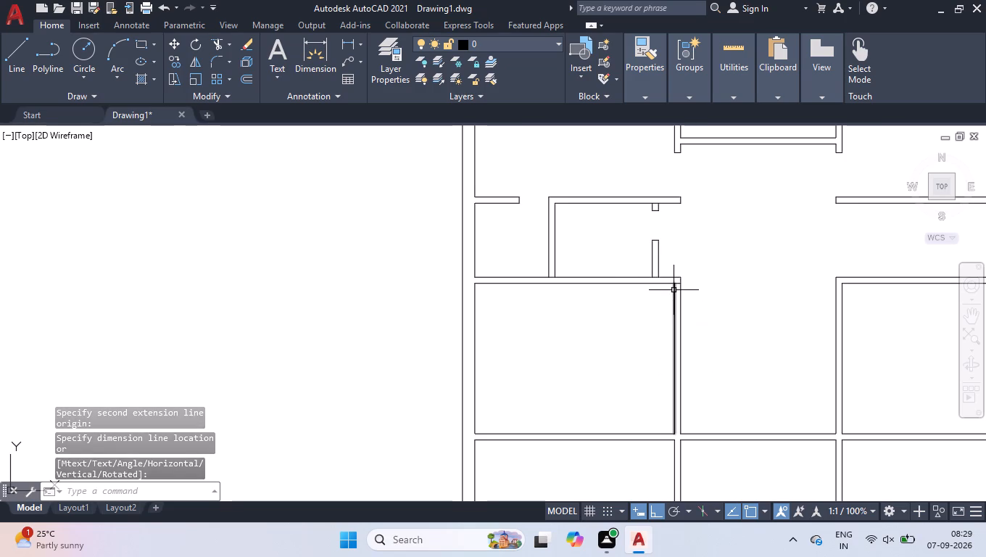
pyautogui.scroll(2, 674, 288)
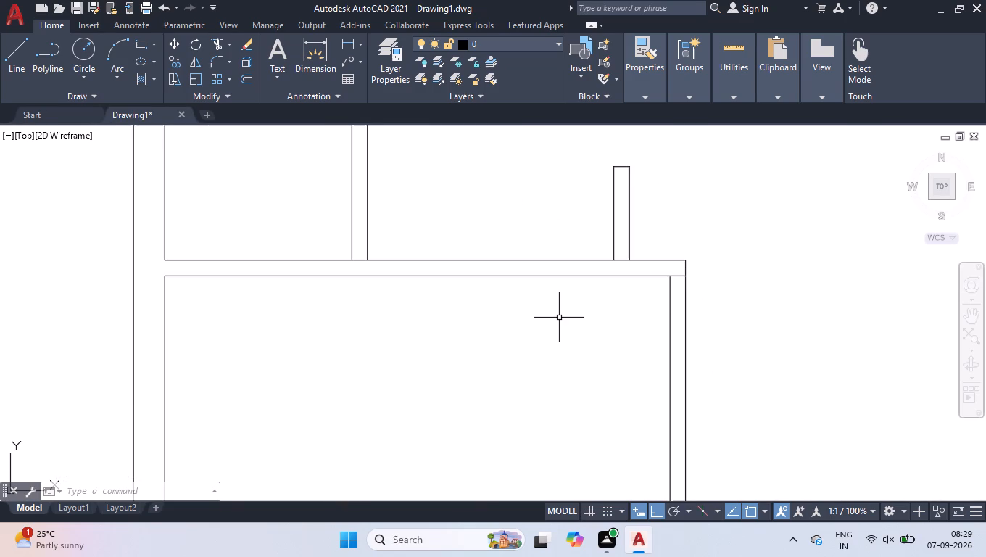
pyautogui.click(656, 244)
pyautogui.click(701, 328)
pyautogui.scroll(3, 644, 294)
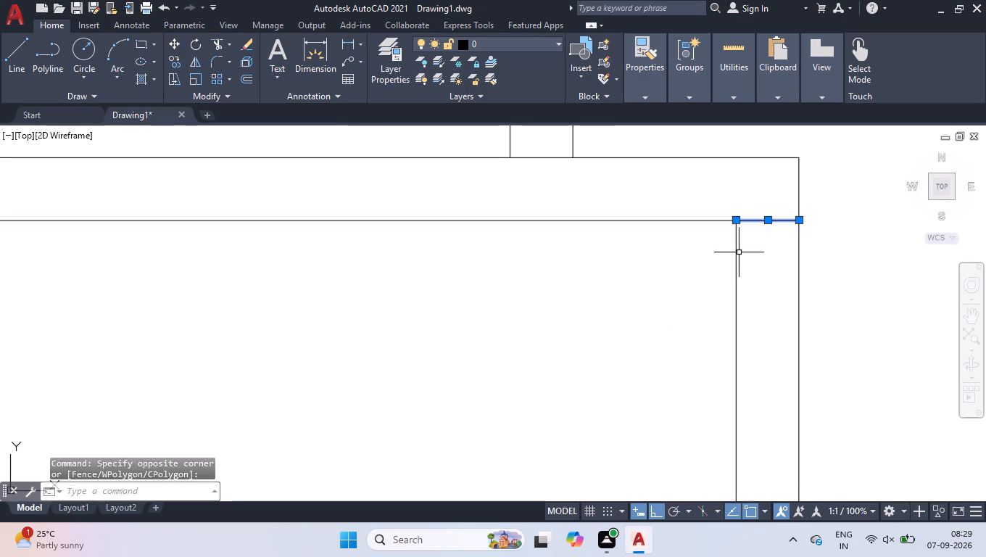
pyautogui.click(766, 223)
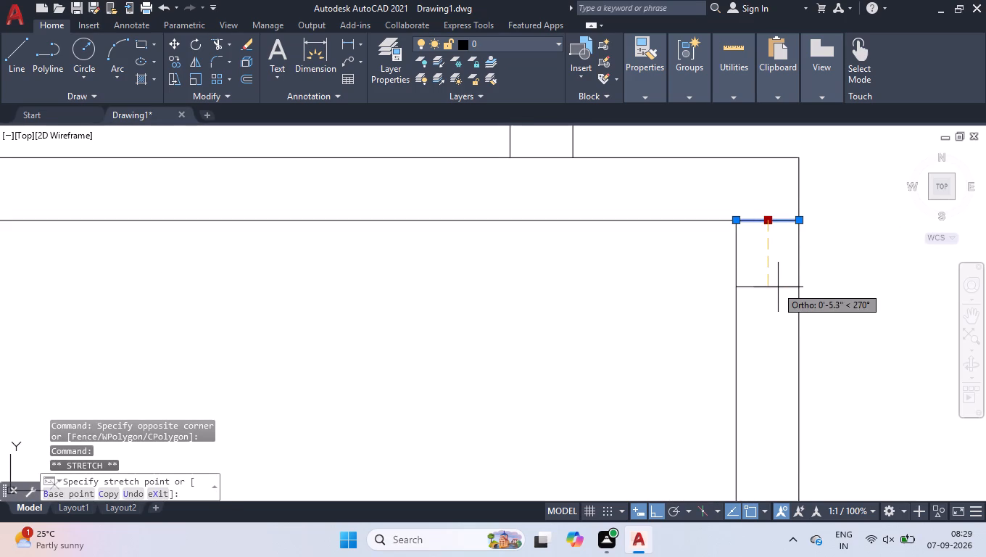
pyautogui.press('6')
pyautogui.press('Return')
# Offset the moved short line 3' downward across the wall between the left room and the central bay.
pyautogui.scroll(-3, 747, 321)
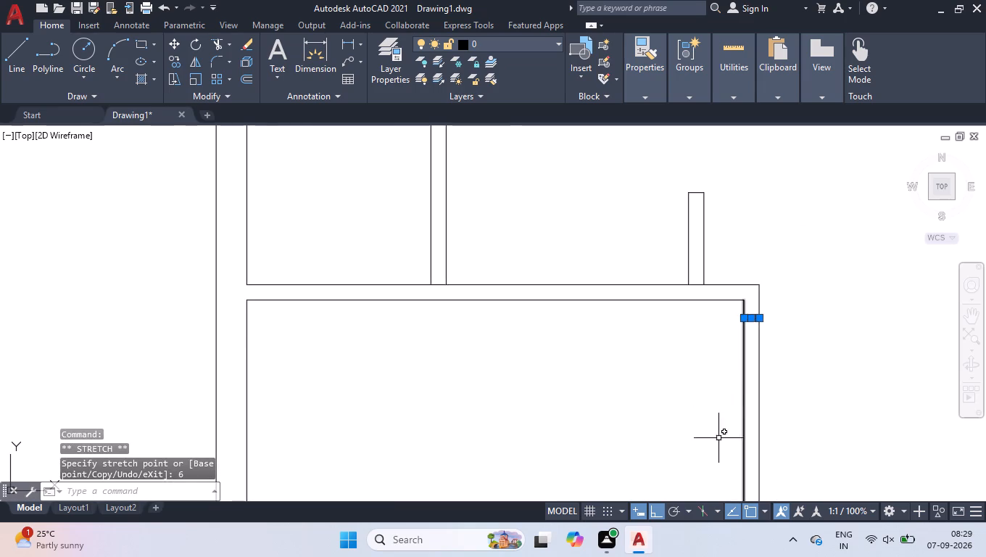
pyautogui.scroll(-1, 691, 260)
pyautogui.scroll(2, 755, 397)
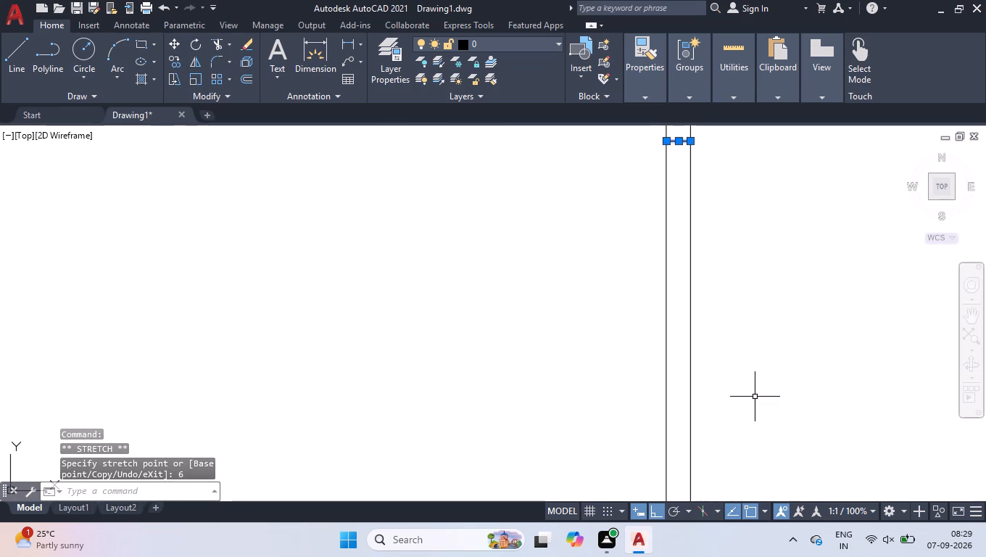
pyautogui.write('off')
pyautogui.press('Return')
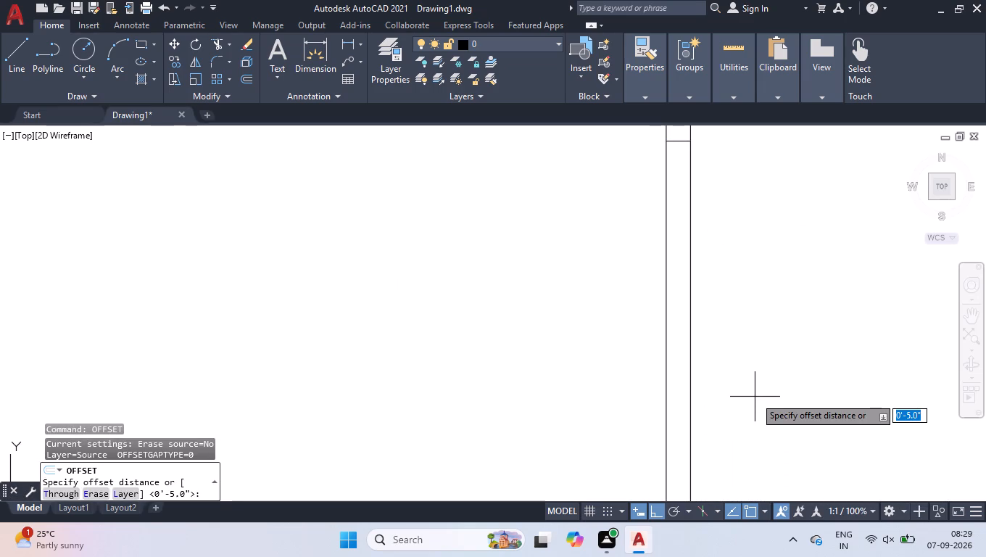
pyautogui.write("3'")
pyautogui.press('Return')
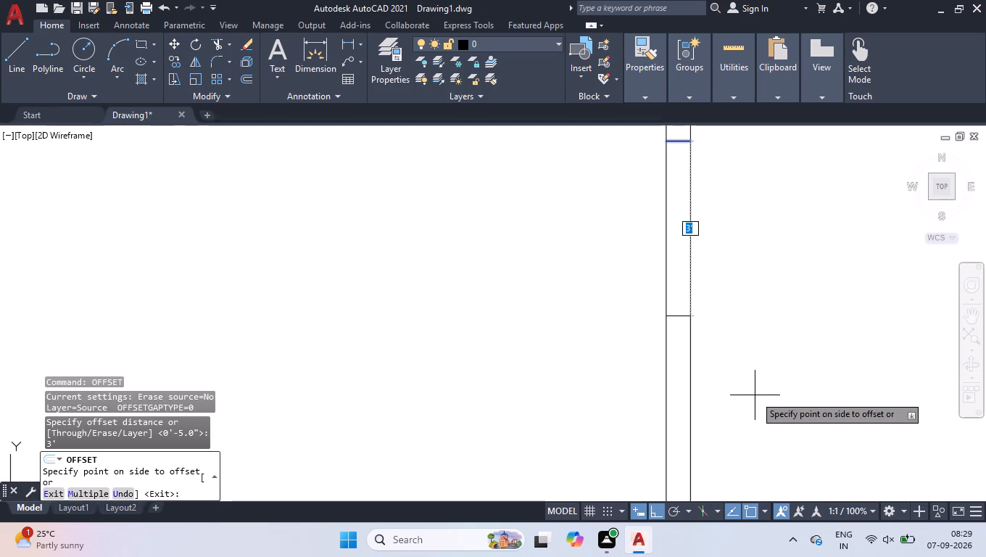
pyautogui.click(755, 395)
pyautogui.press('Return')
# Trim both wall faces between the two short lines to open the left room's doorway to the central bay.
pyautogui.write('tr')
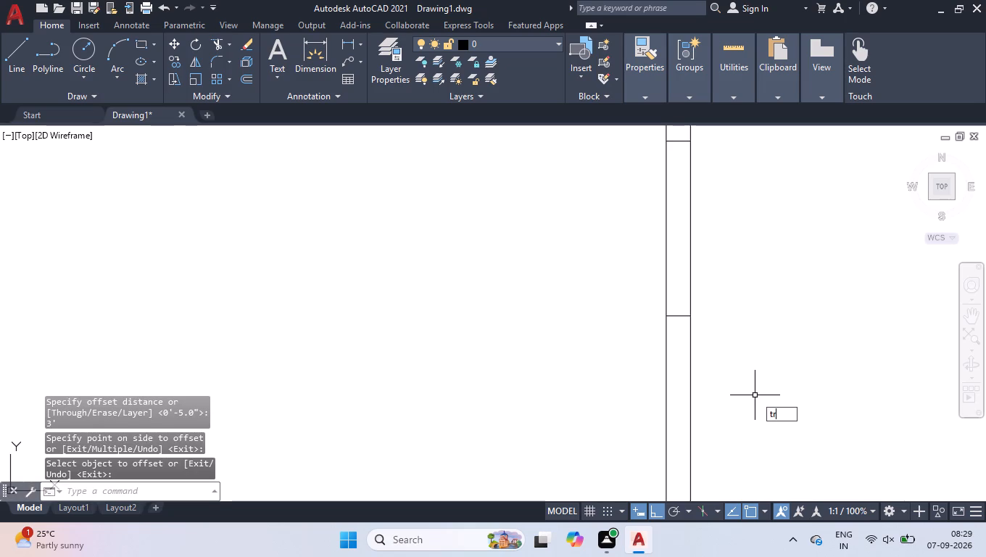
pyautogui.press('Return')
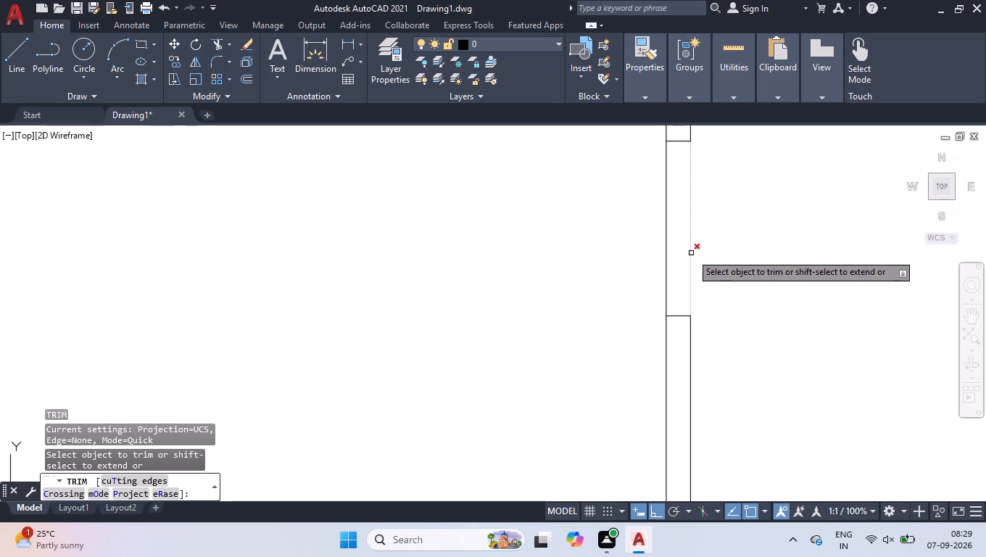
pyautogui.doubleClick(691, 253)
pyautogui.click(659, 274)
pyautogui.press('space')
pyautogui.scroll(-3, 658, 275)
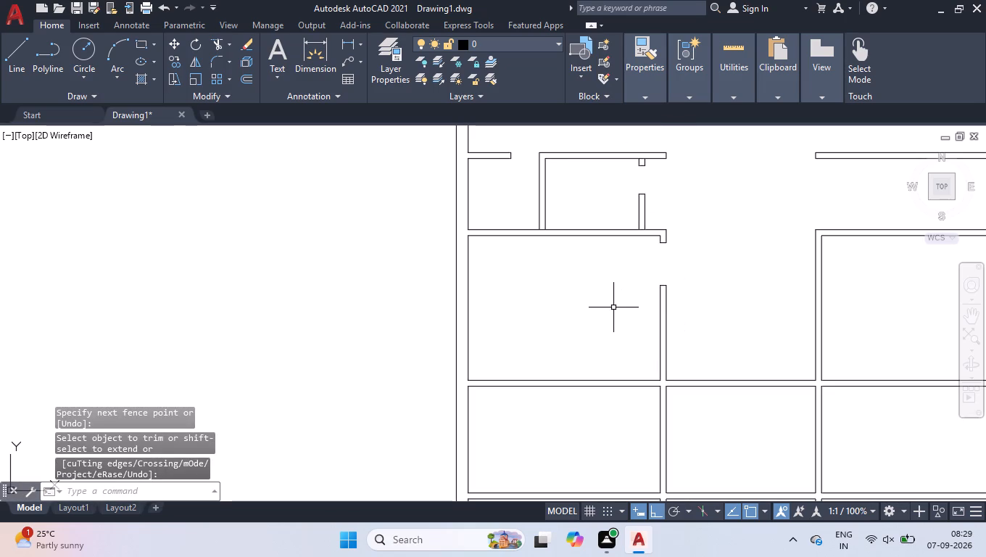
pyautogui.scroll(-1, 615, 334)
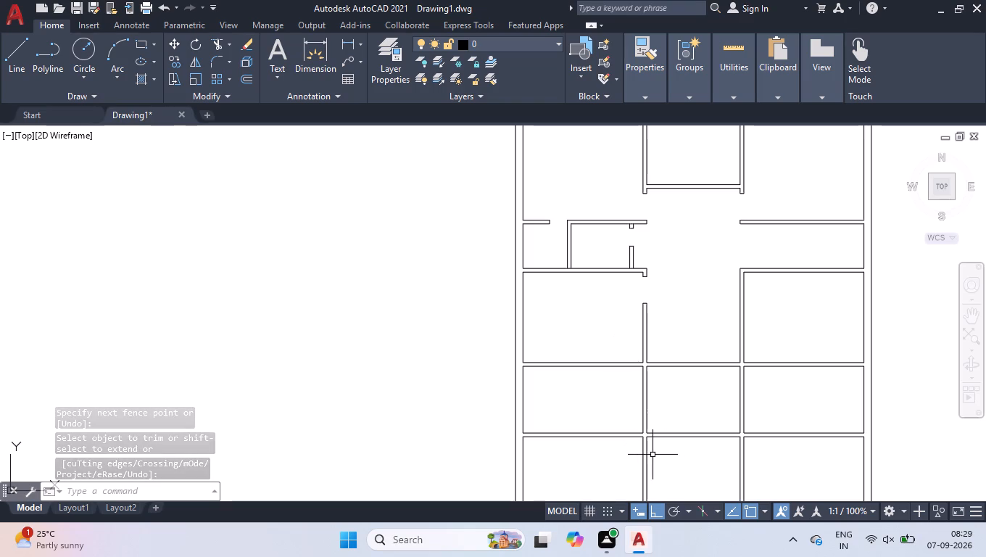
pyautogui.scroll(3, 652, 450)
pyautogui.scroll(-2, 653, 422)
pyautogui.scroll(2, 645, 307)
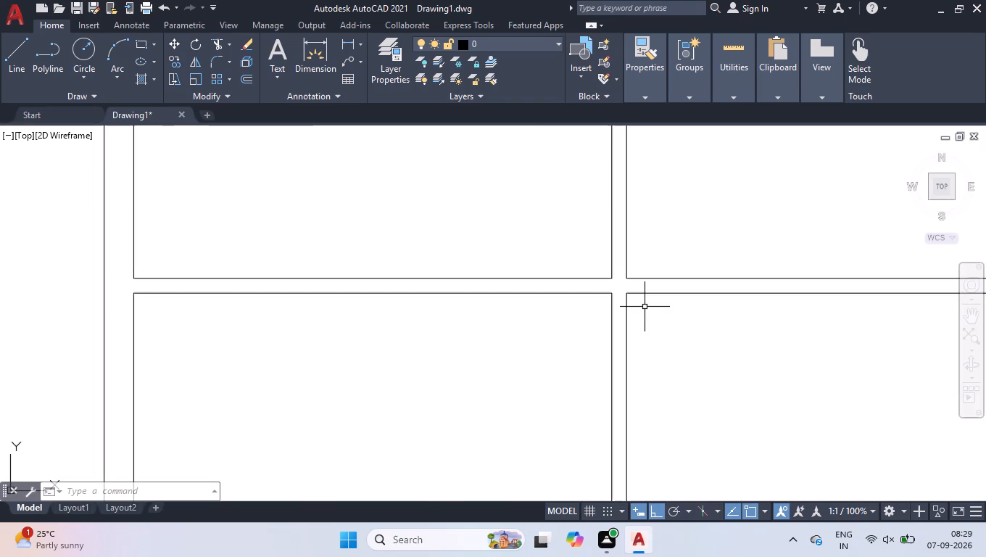
# Draw a short vertical line across the wall below the central bay, near the wall's left end.
pyautogui.scroll(-2, 645, 307)
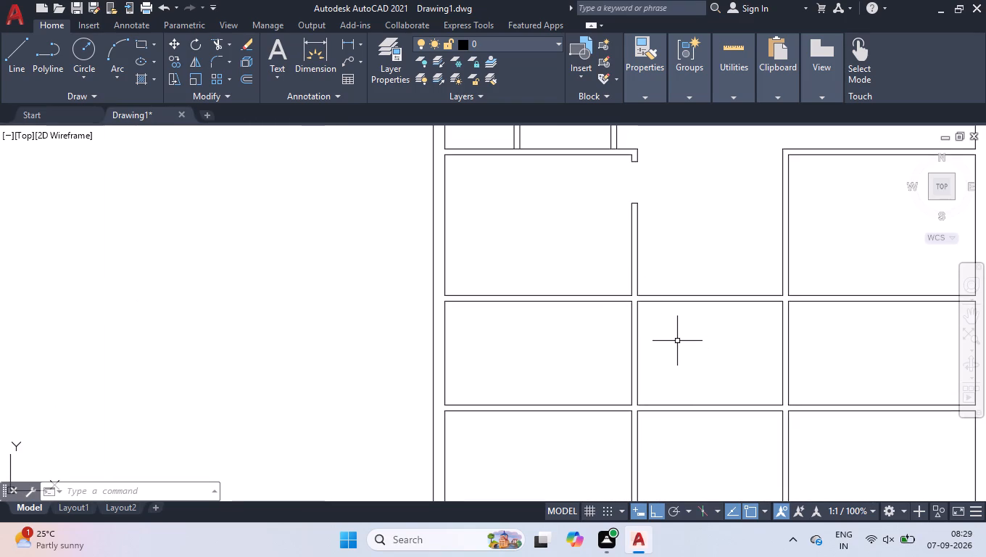
pyautogui.scroll(1, 748, 295)
pyautogui.press('l')
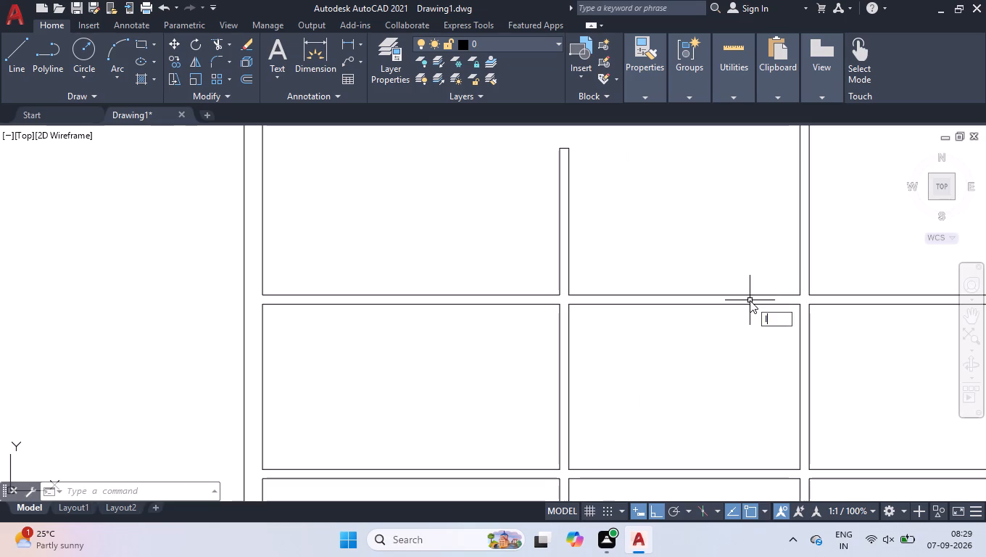
pyautogui.press('Return')
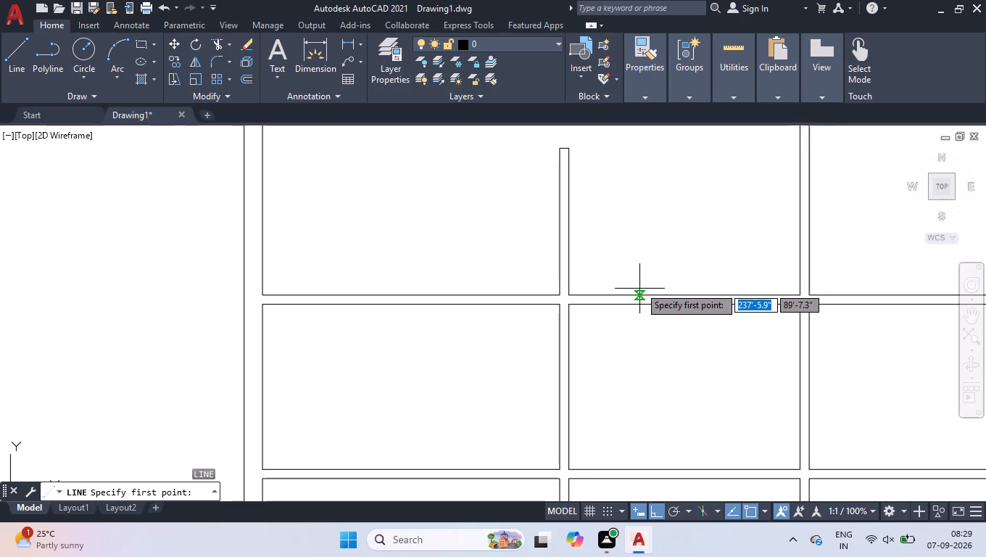
pyautogui.click(603, 296)
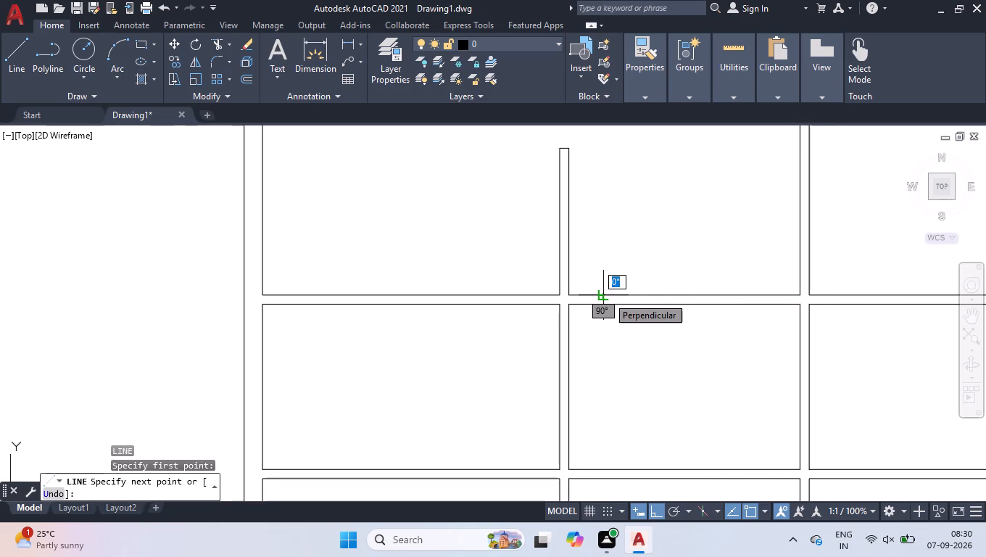
pyautogui.press('space')
pyautogui.press('space')
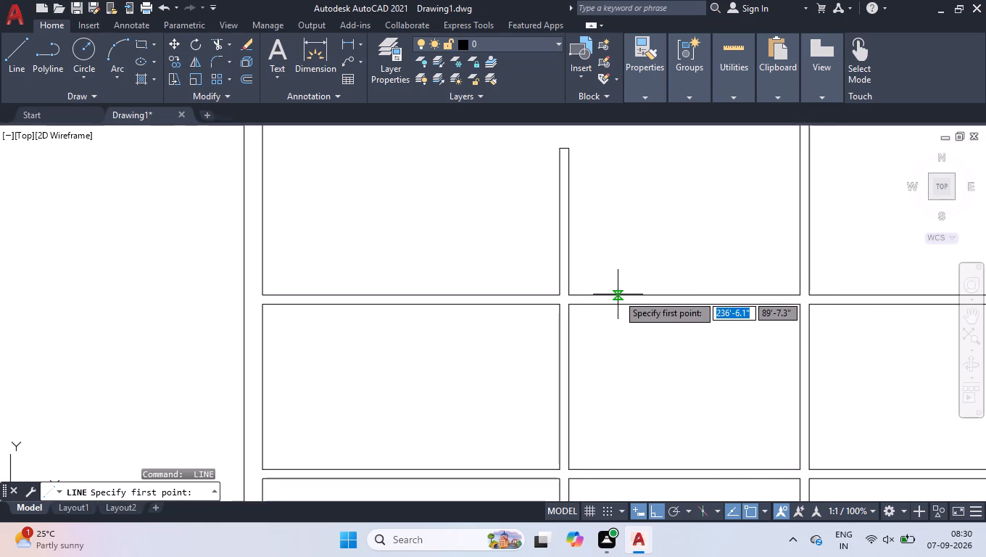
pyautogui.click(618, 294)
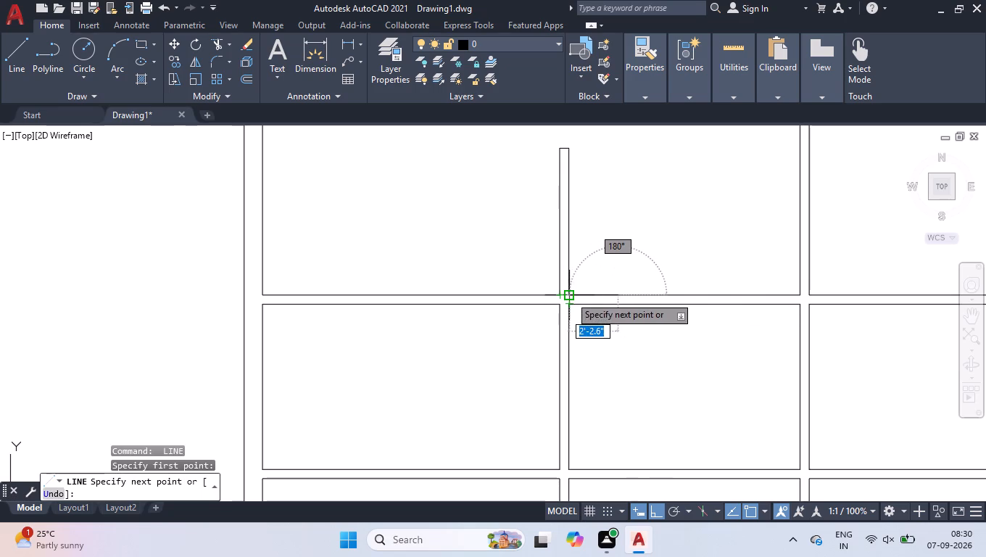
pyautogui.click(614, 304)
pyautogui.press('space')
# Draw a second short vertical line across the same wall's thickness at its right end corner.
pyautogui.press('space')
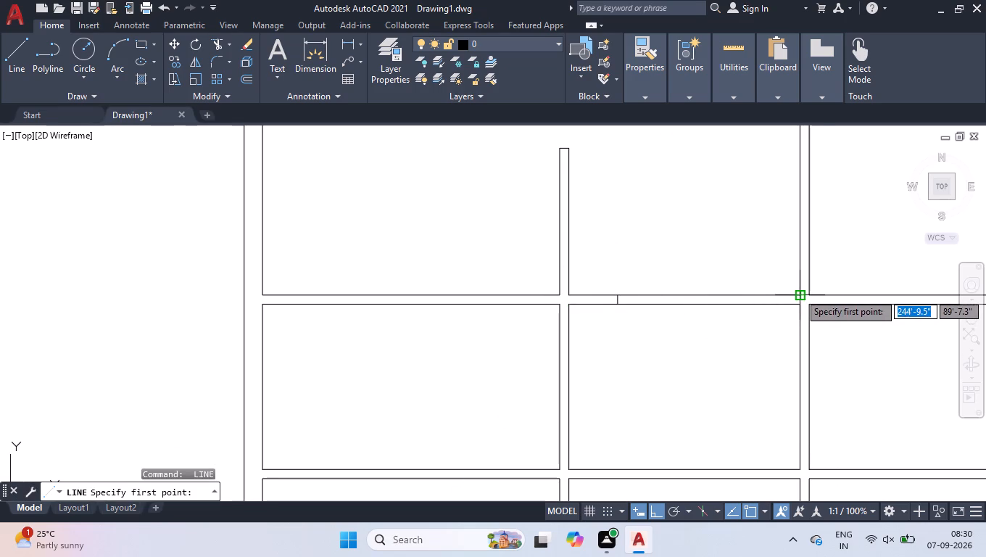
pyautogui.click(799, 292)
pyautogui.click(800, 300)
pyautogui.press('space')
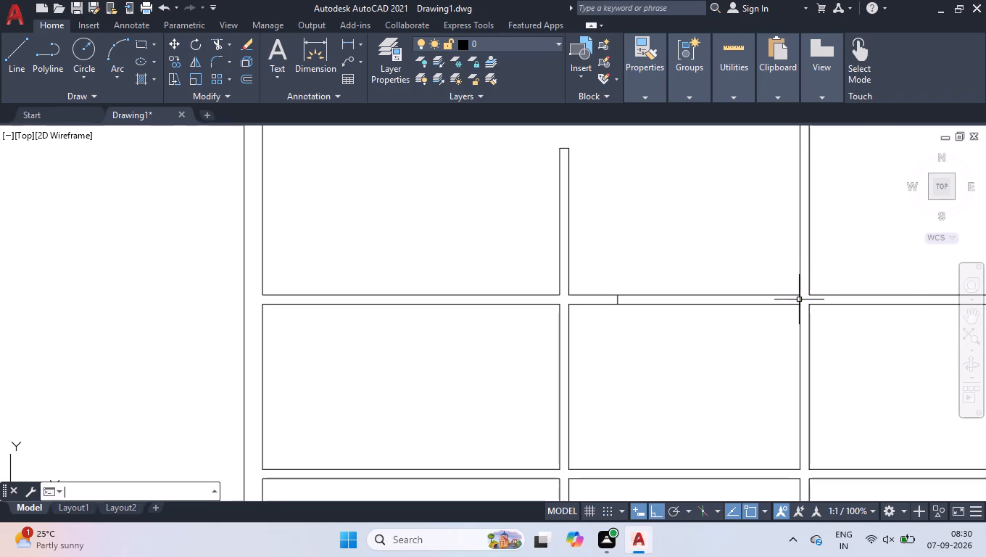
# Move the short line at the wall's right end 2'2.6" to the left.
pyautogui.moveTo(785, 273); pyautogui.dragTo(788, 282)
pyautogui.click(914, 383)
pyautogui.scroll(2, 792, 278)
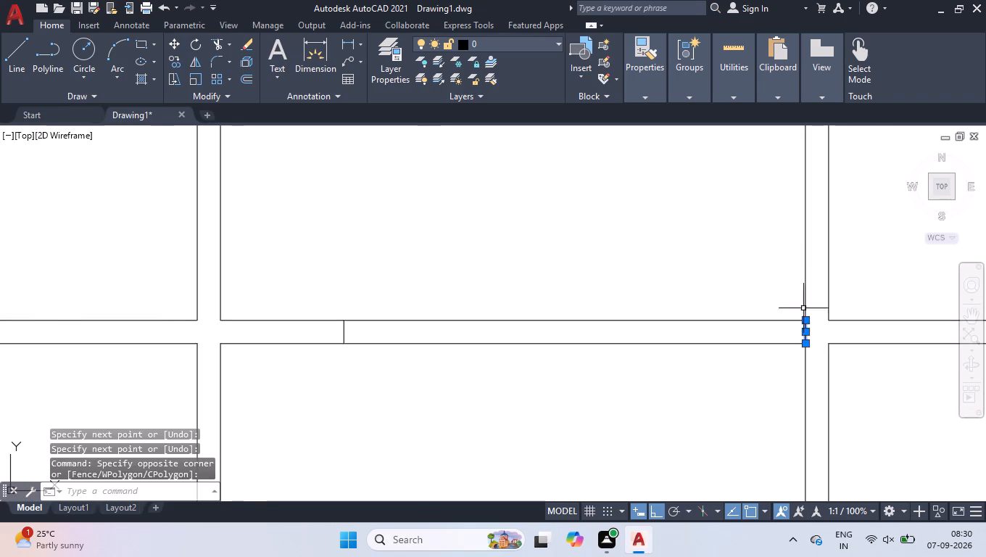
pyautogui.scroll(2, 803, 331)
pyautogui.click(800, 339)
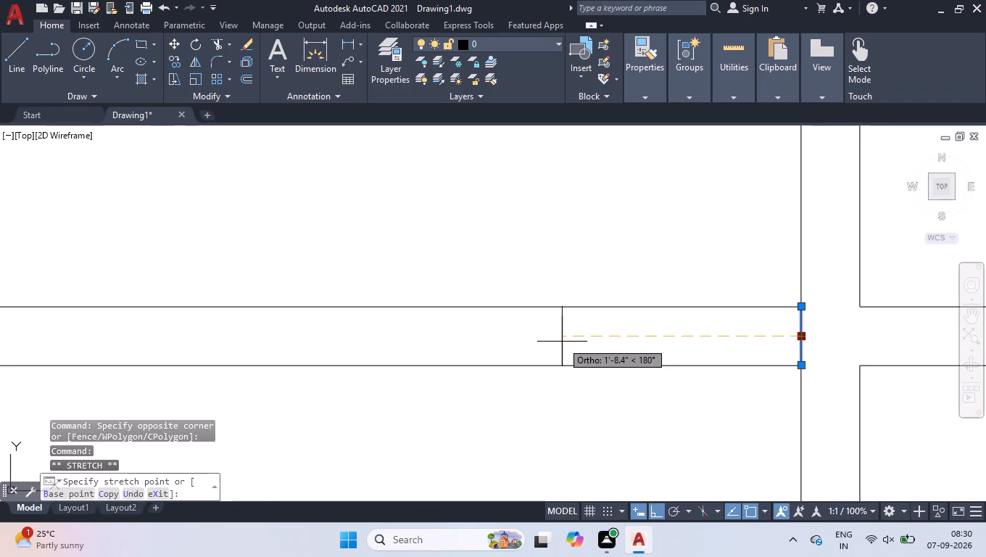
pyautogui.write("2'2.6")
pyautogui.press('Return')
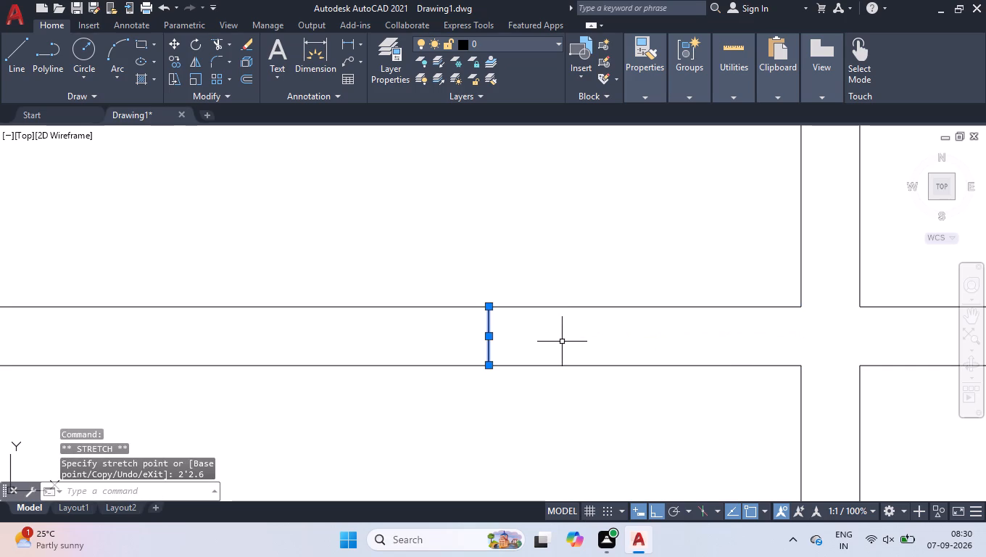
# Trim both faces of the central bay's lower wall to the left of the moved short line.
pyautogui.write('tr')
pyautogui.press('Return')
pyautogui.scroll(-2, 566, 355)
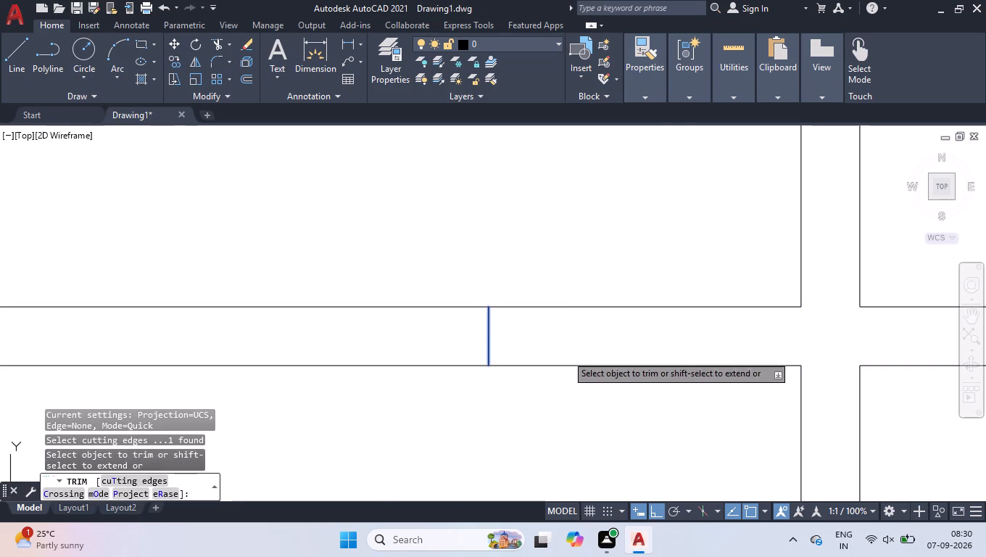
pyautogui.scroll(-2, 566, 355)
pyautogui.click(478, 385)
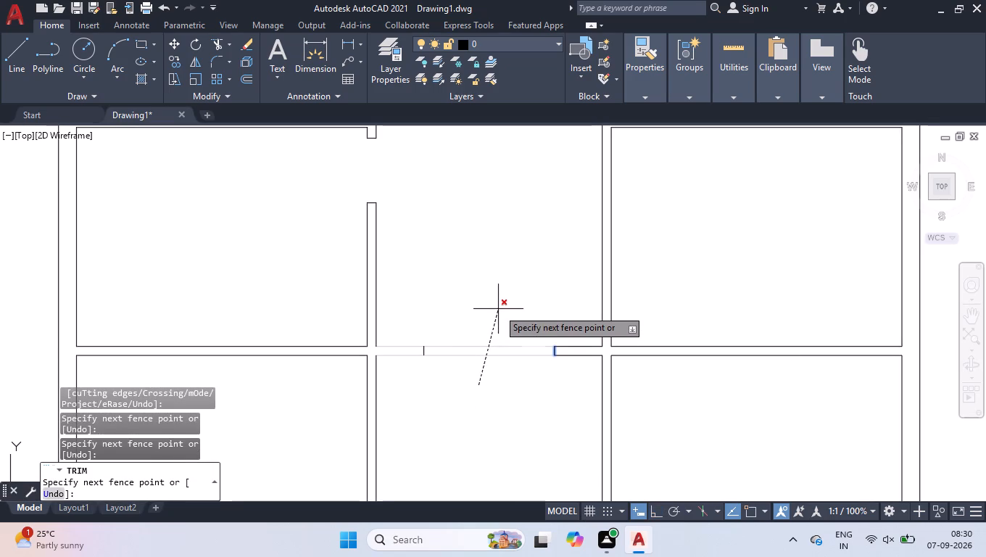
pyautogui.click(498, 309)
pyautogui.press('space')
# Draw both faces of the left wall stub, about 2'-2.7" long, between the left short line and the partition corners.
pyautogui.press('l')
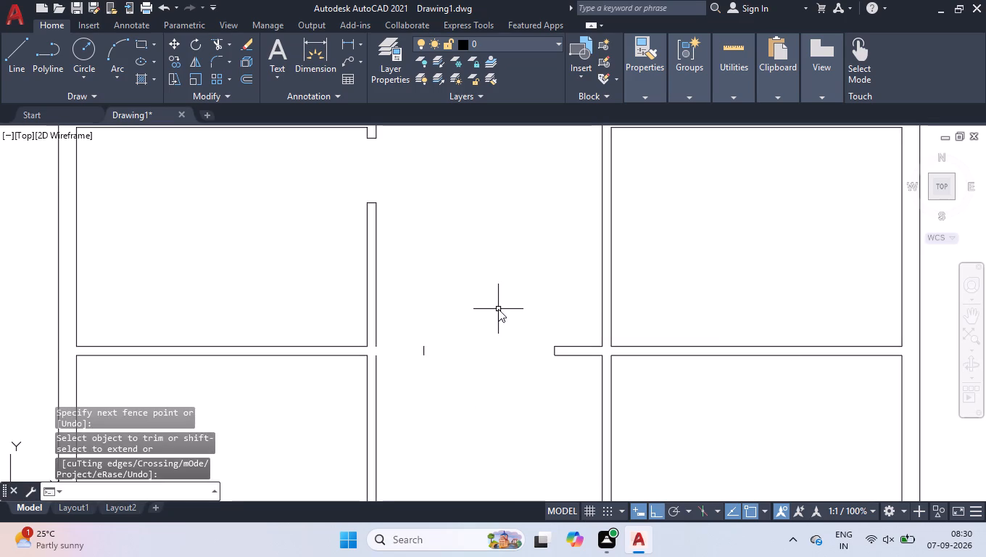
pyautogui.press('Return')
pyautogui.scroll(3, 311, 368)
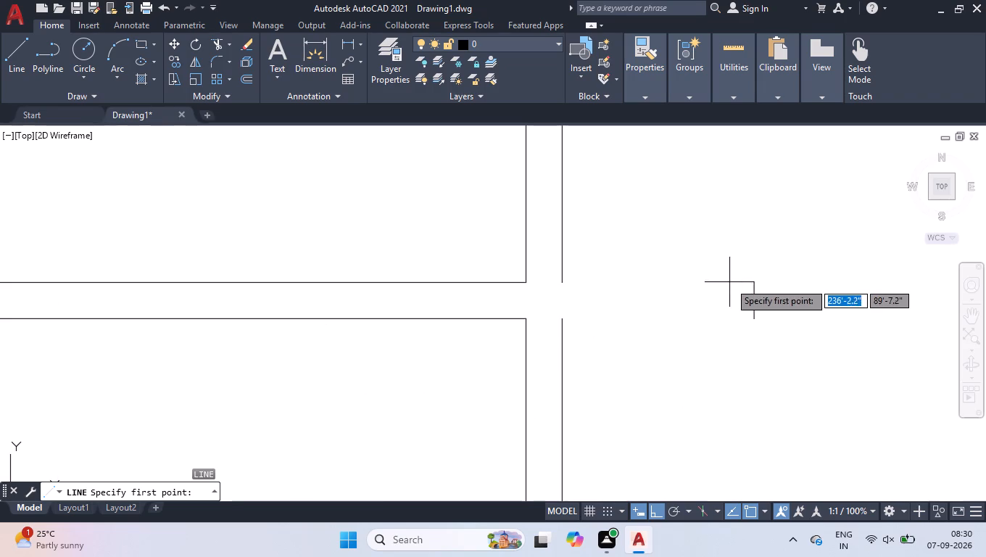
pyautogui.click(753, 282)
pyautogui.click(566, 285)
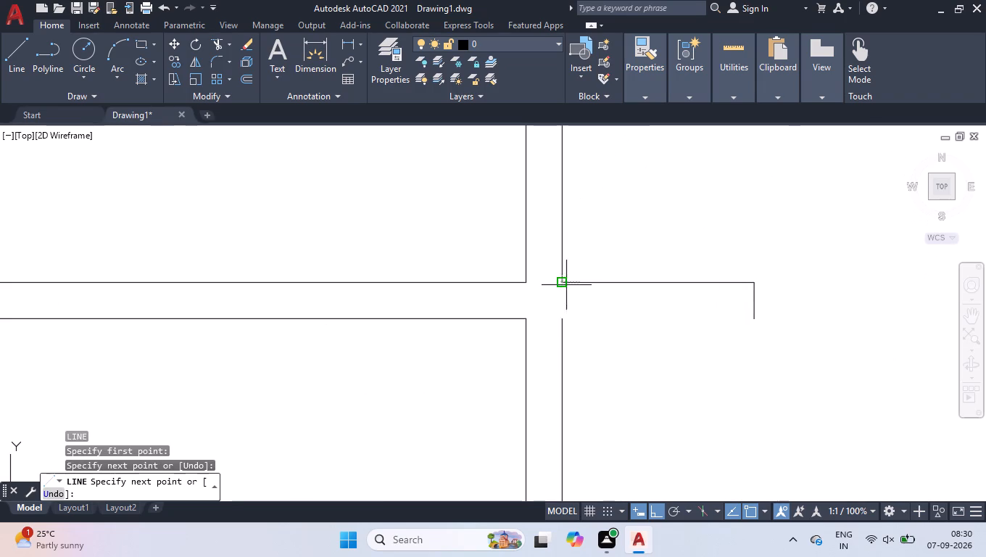
pyautogui.press('space')
pyautogui.press('space')
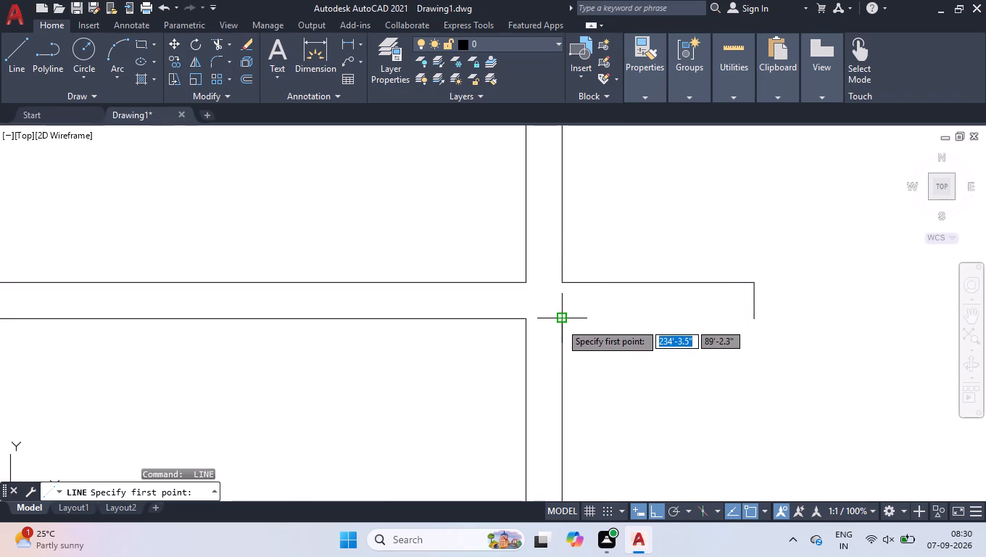
pyautogui.click(560, 319)
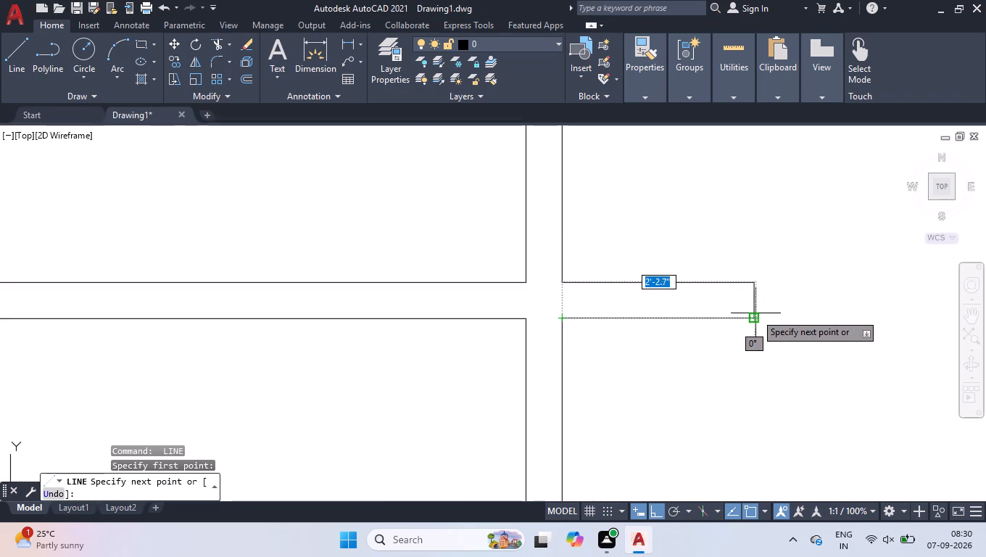
pyautogui.click(755, 315)
pyautogui.press('space')
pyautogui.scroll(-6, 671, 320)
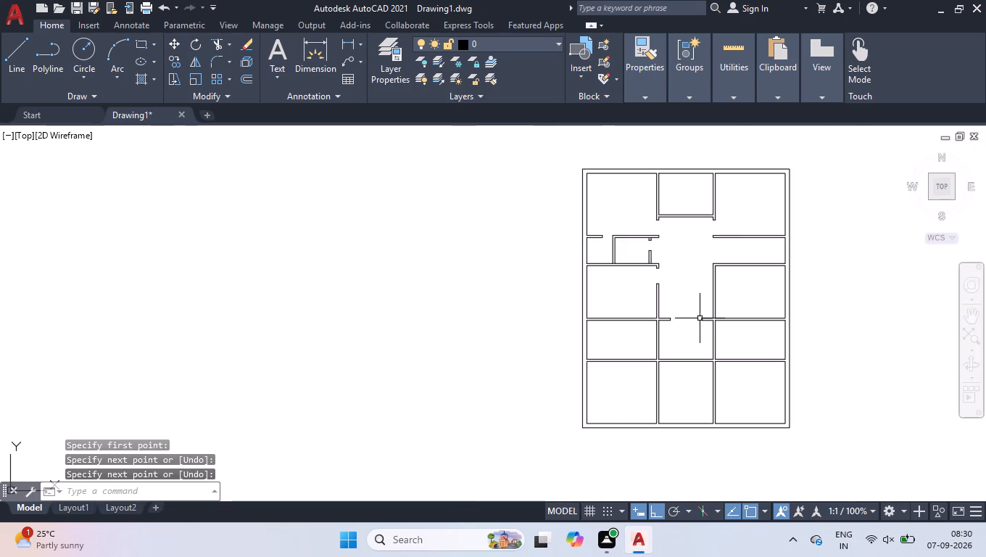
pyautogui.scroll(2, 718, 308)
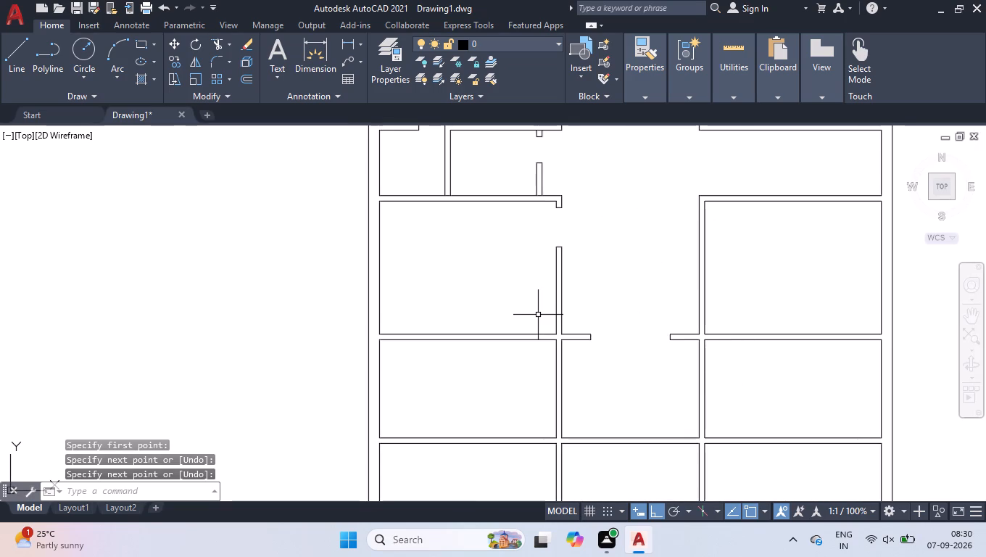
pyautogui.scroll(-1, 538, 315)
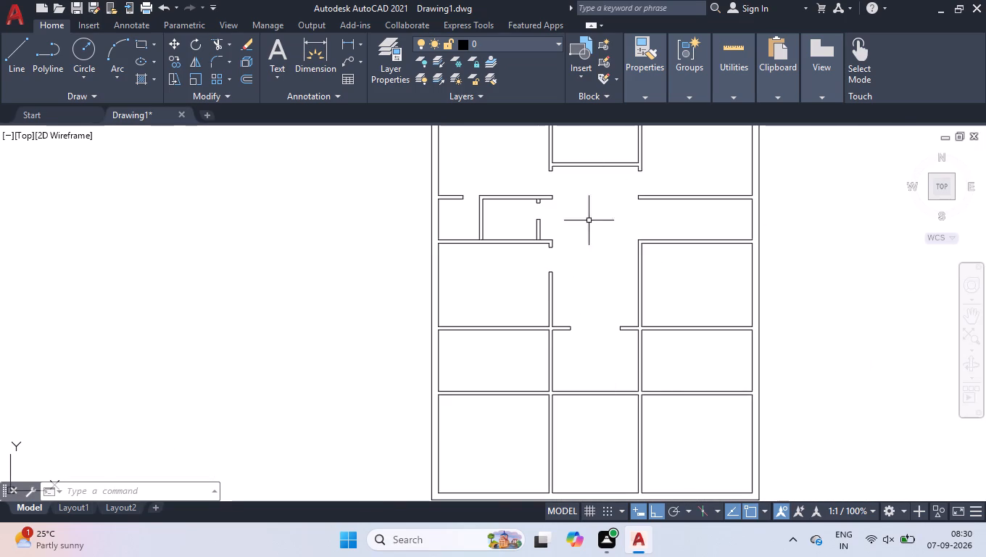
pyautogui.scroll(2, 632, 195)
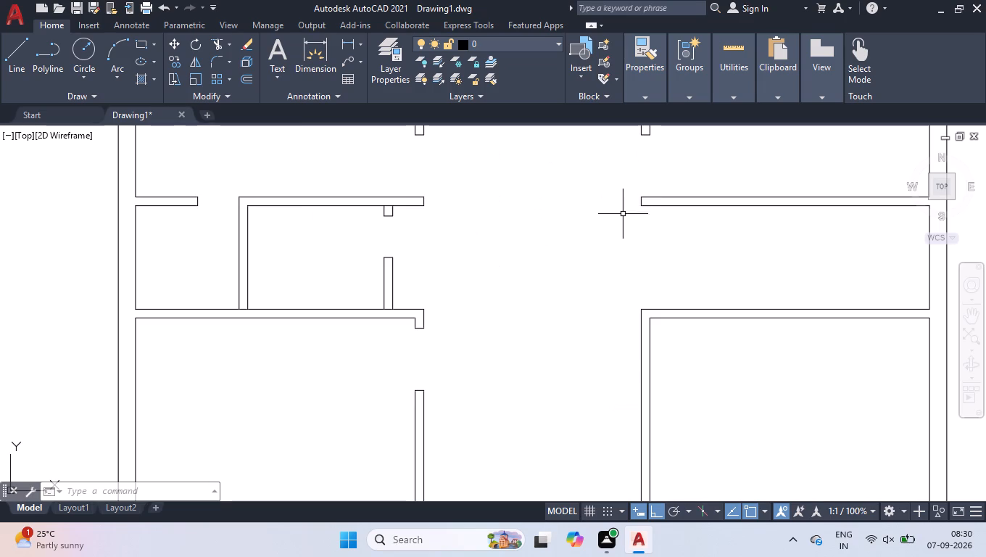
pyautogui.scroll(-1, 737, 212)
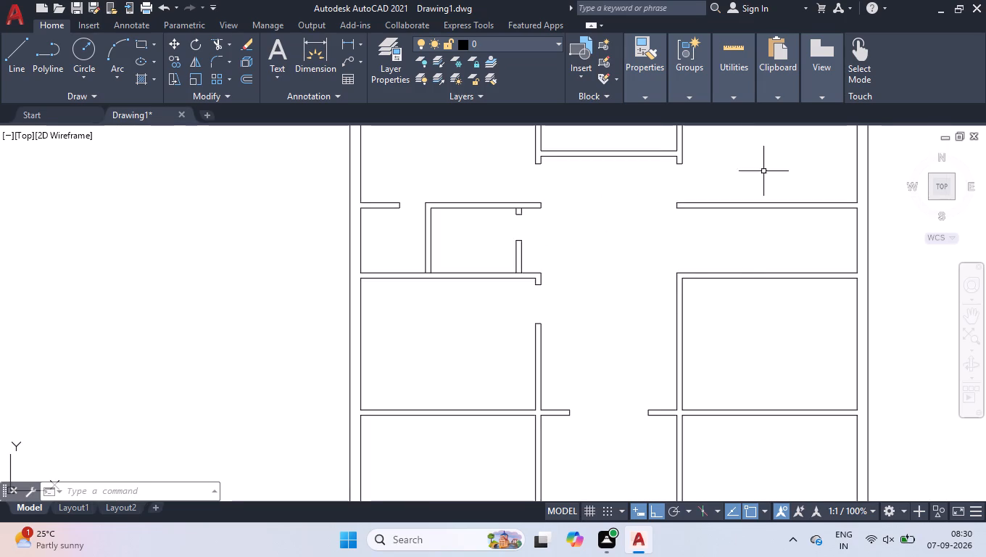
# Offset the outer wall's inner face 5' left in the narrow right-side room, and offset that line 5" left for a partition.
pyautogui.scroll(2, 871, 205)
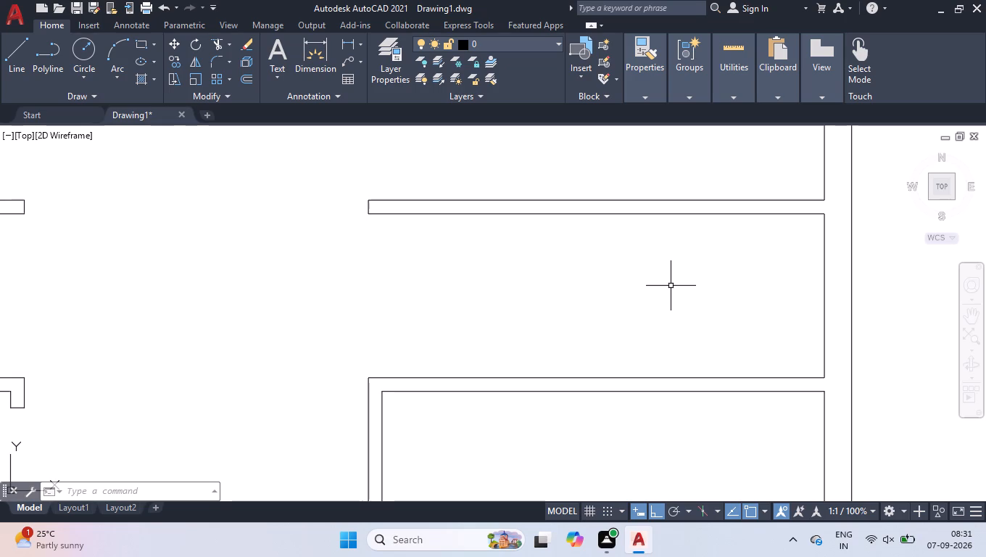
pyautogui.press('o')
pyautogui.write('ff')
pyautogui.press('Return')
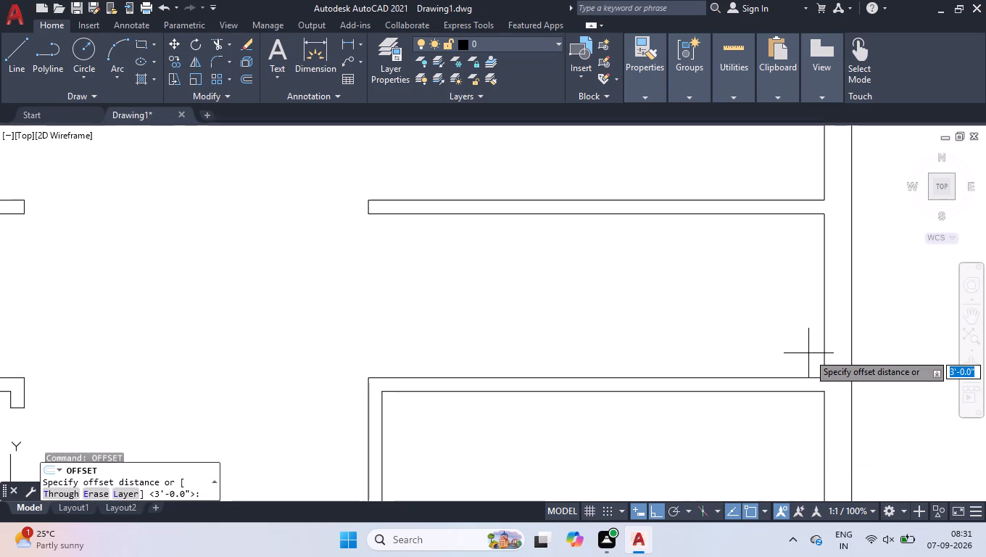
pyautogui.write("5'")
pyautogui.press('Return')
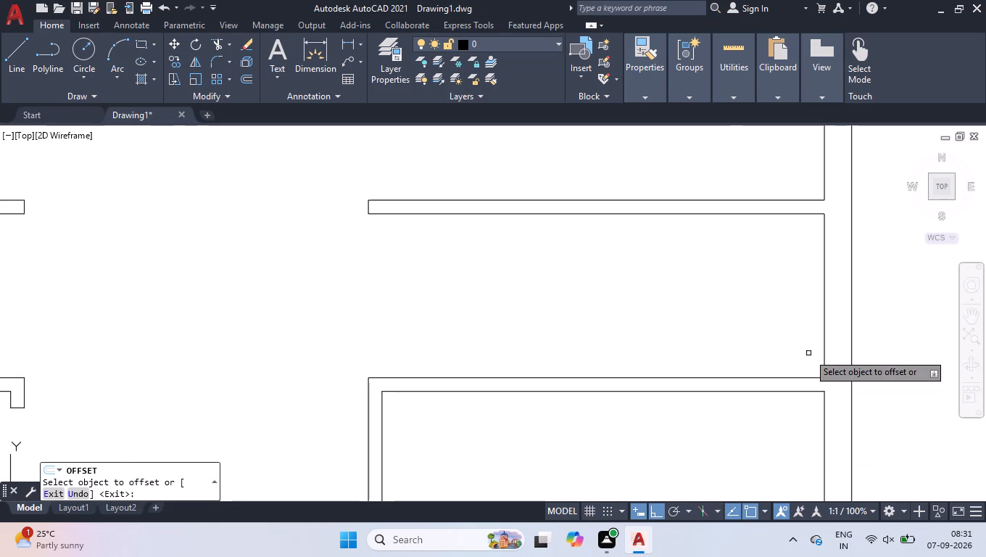
pyautogui.click(824, 308)
pyautogui.click(787, 315)
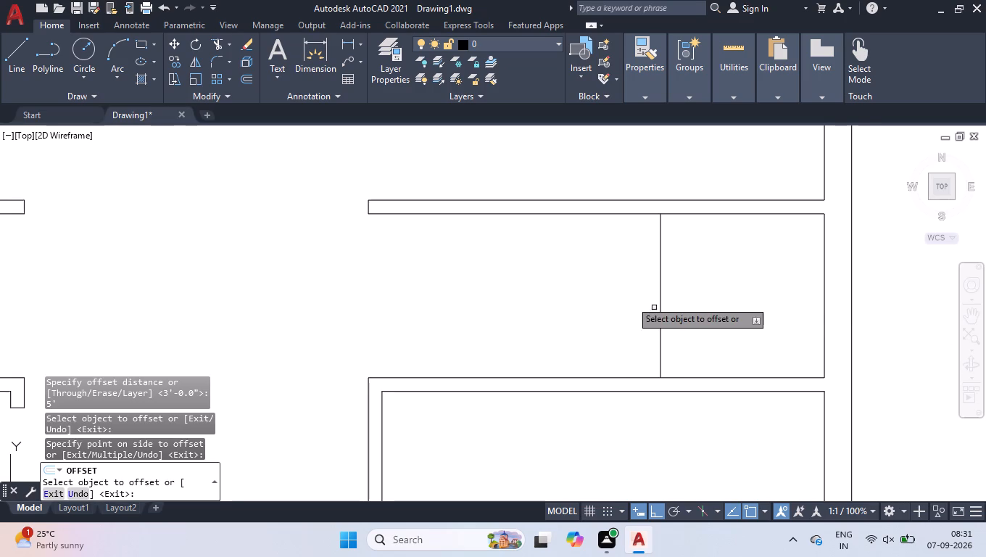
pyautogui.click(660, 284)
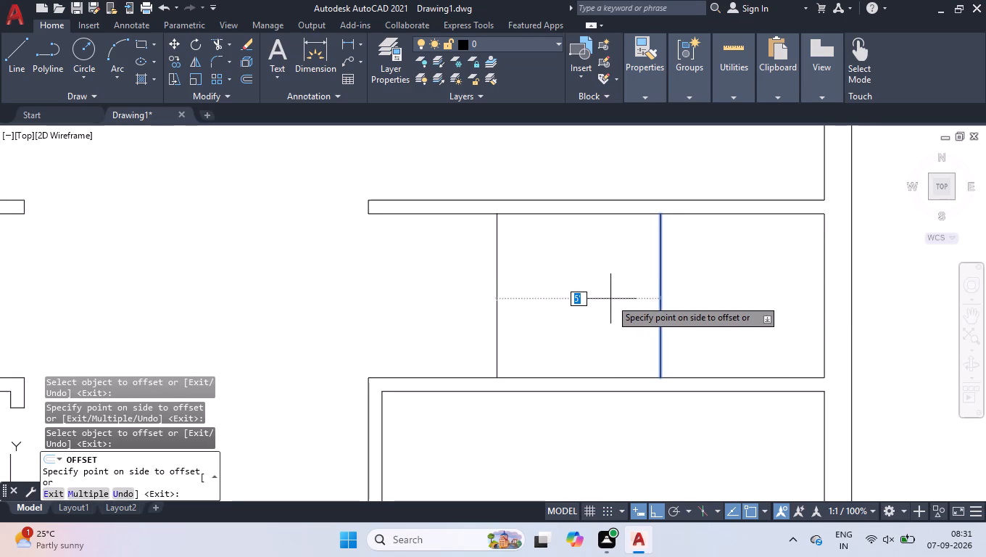
pyautogui.press('5')
pyautogui.press('Return')
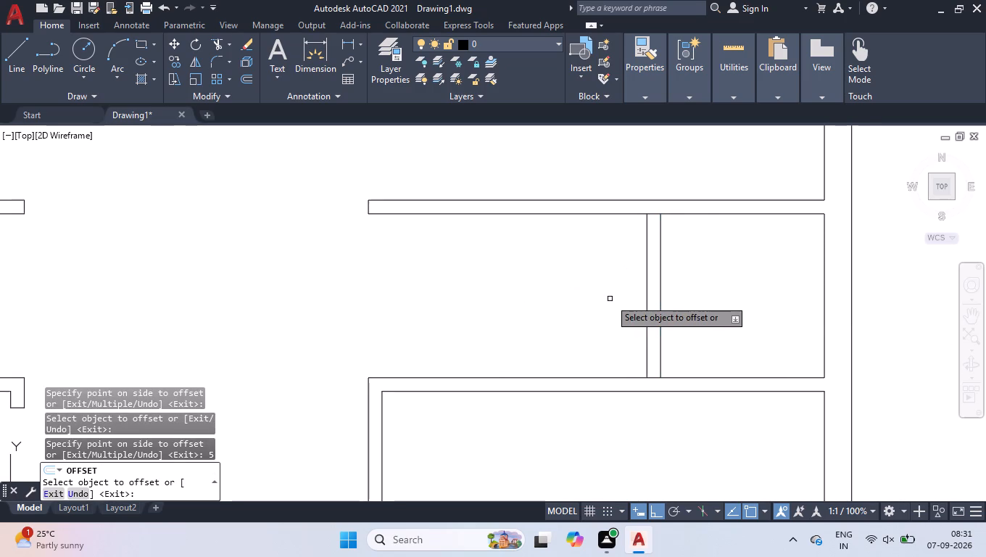
# Offset the new partition's left face 6'7" left, and offset the result 5" left to form a second partition.
pyautogui.click(648, 317)
pyautogui.write("6'7")
pyautogui.press('Return')
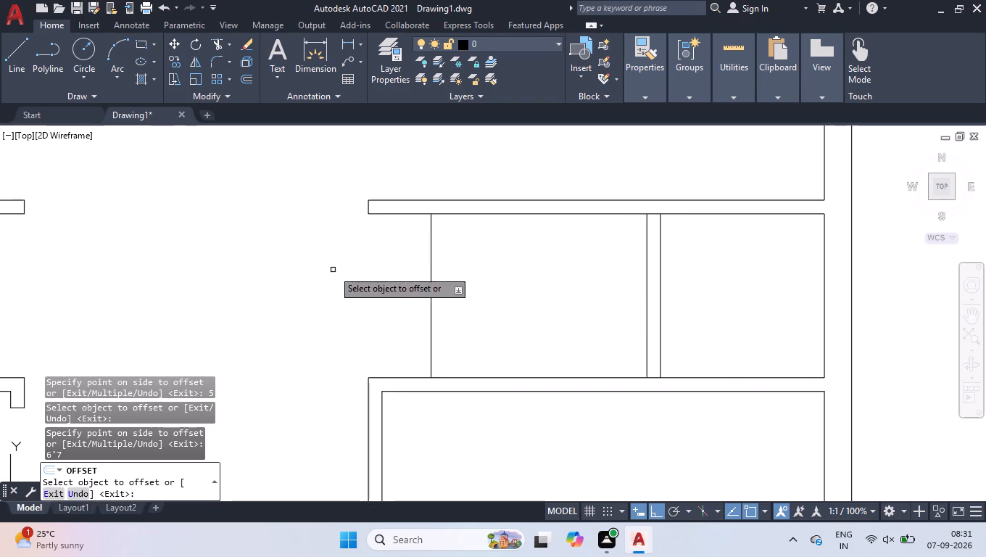
pyautogui.click(430, 286)
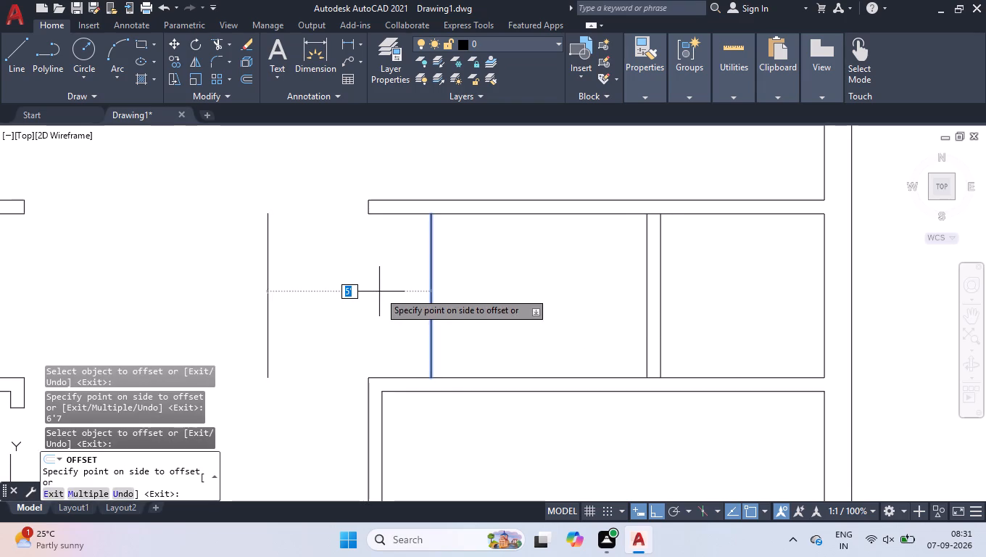
pyautogui.press('5')
pyautogui.press('Return')
pyautogui.press('Return')
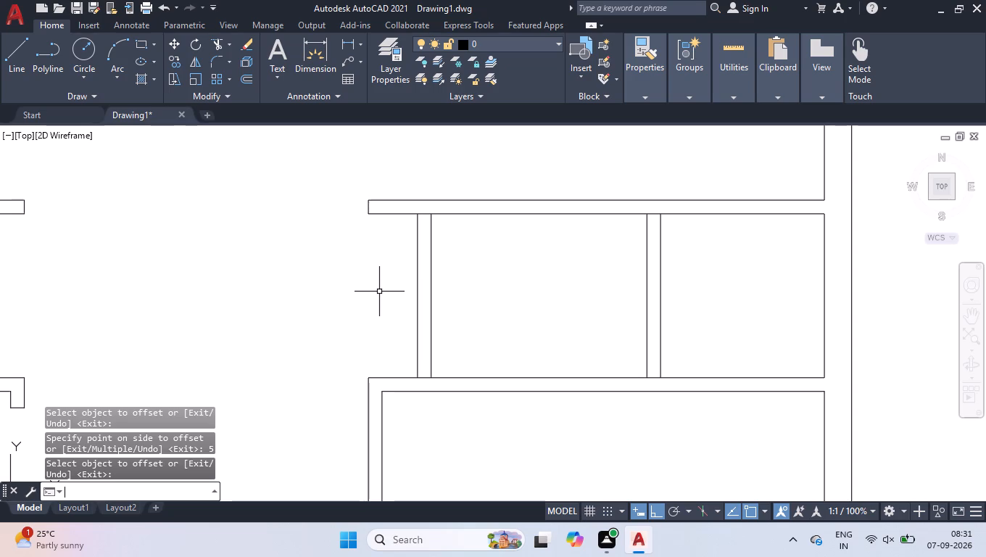
# Extend the right face of the narrow room's right partition up through the upper wall to its upper face.
pyautogui.write('ex')
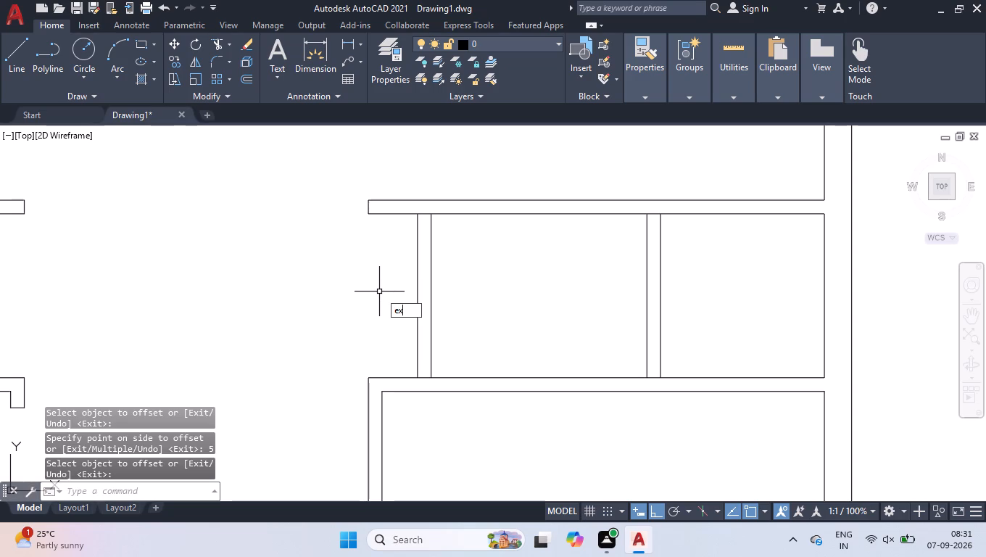
pyautogui.press('Return')
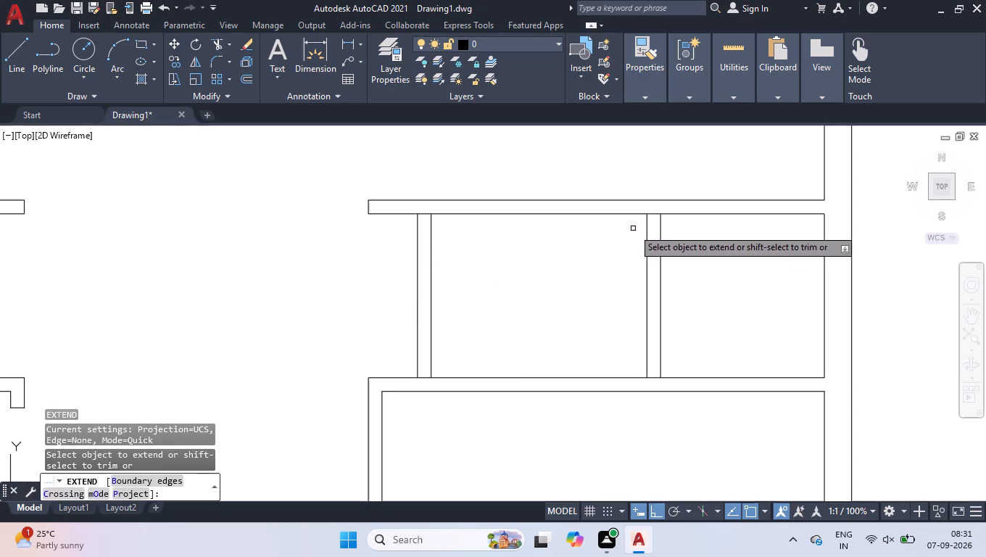
pyautogui.click(660, 220)
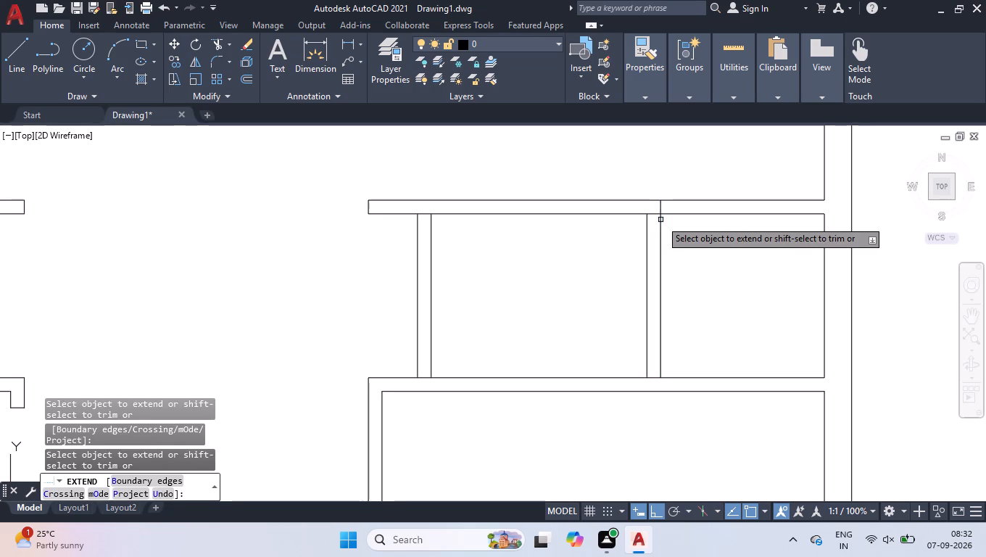
pyautogui.press('pagedown')
pyautogui.press('Return')
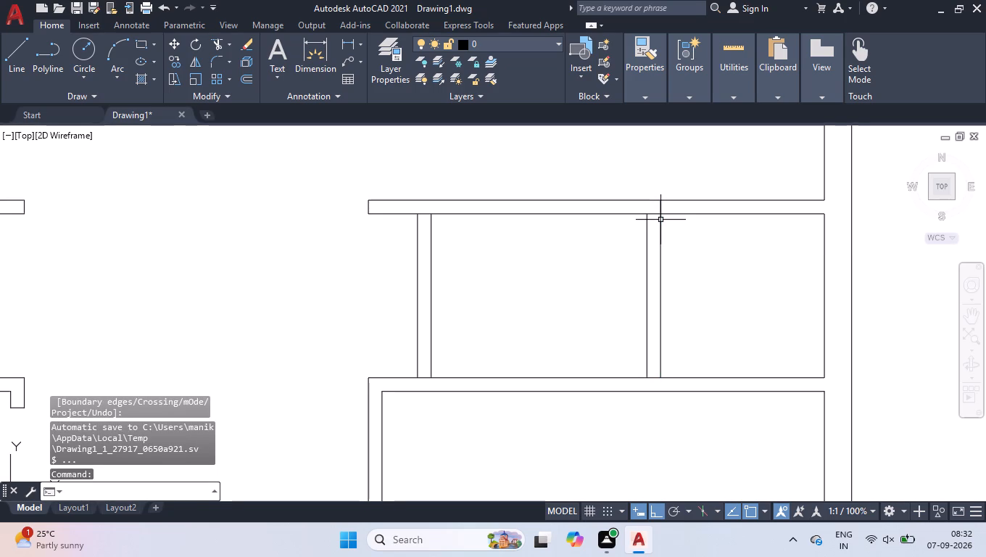
# Draw a 5" line across the upper wall, in line with the right partition's right face.
pyautogui.press('l')
pyautogui.press('Return')
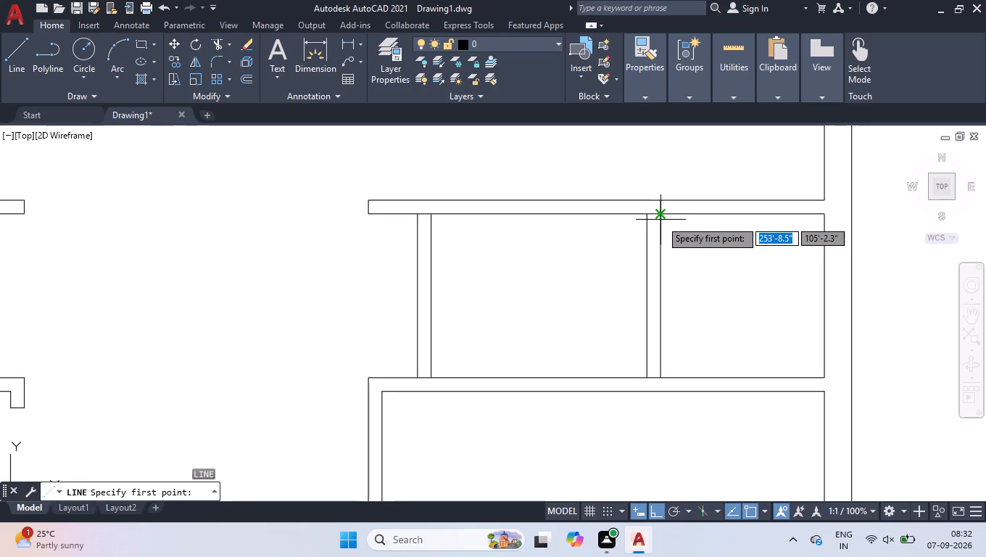
pyautogui.click(662, 218)
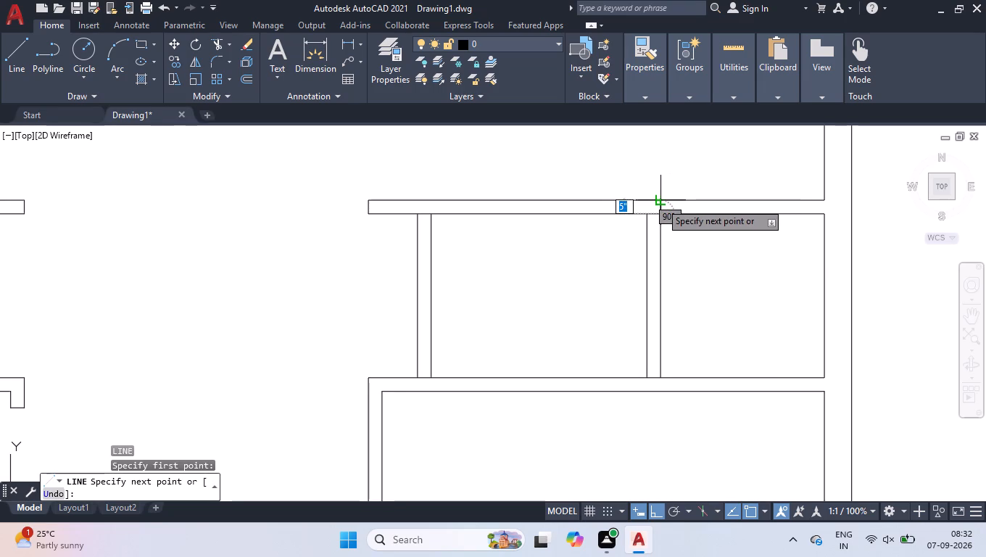
pyautogui.click(660, 202)
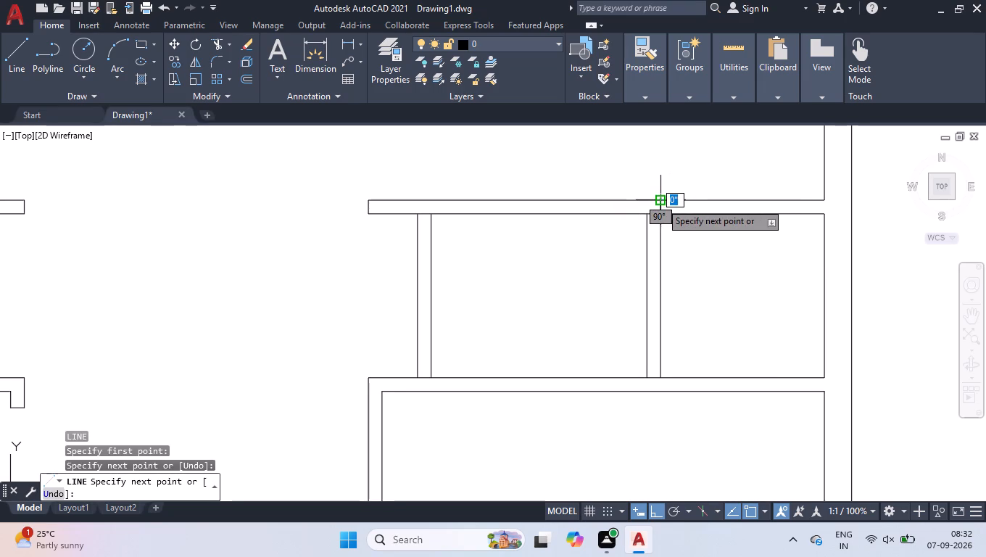
pyautogui.press('space')
# Move the short line across the upper wall 2'4" right along the wall.
pyautogui.click(609, 141)
pyautogui.click(660, 288)
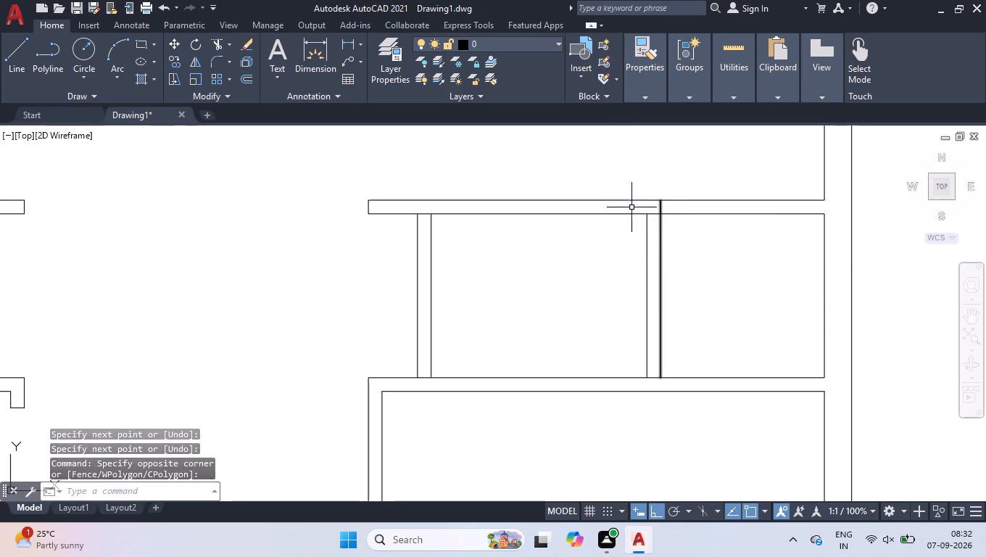
pyautogui.moveTo(630, 178); pyautogui.dragTo(633, 185)
pyautogui.click(704, 278)
pyautogui.scroll(3, 689, 202)
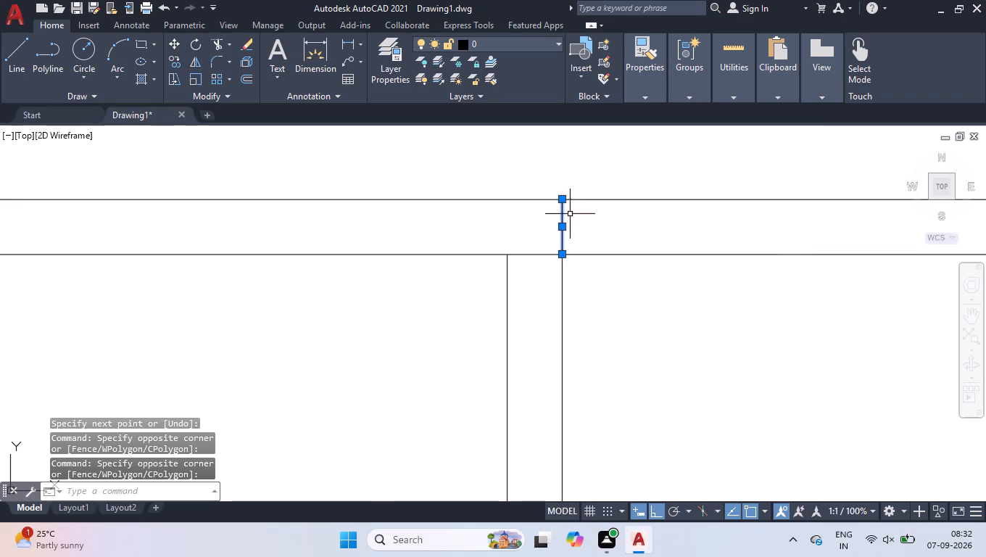
pyautogui.click(561, 227)
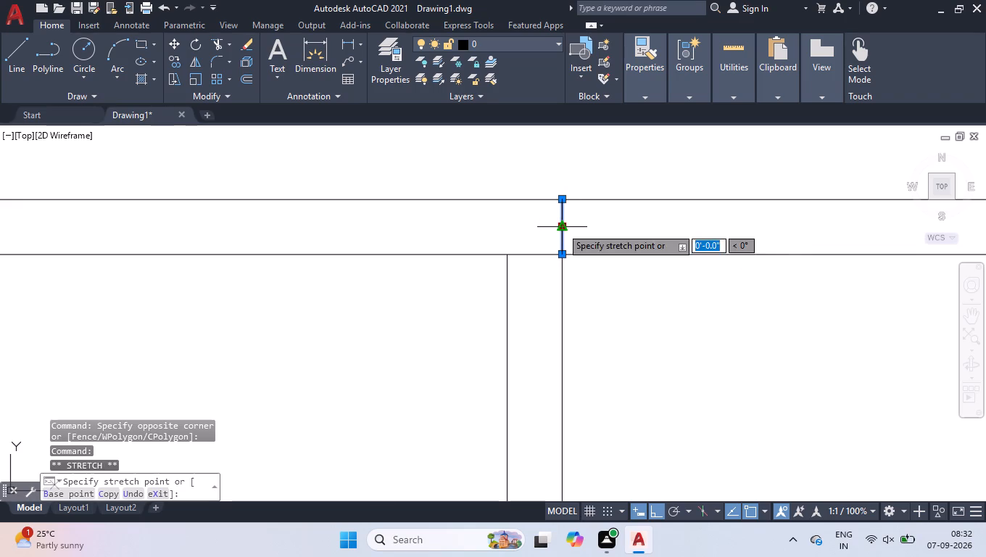
pyautogui.scroll(-4, 717, 234)
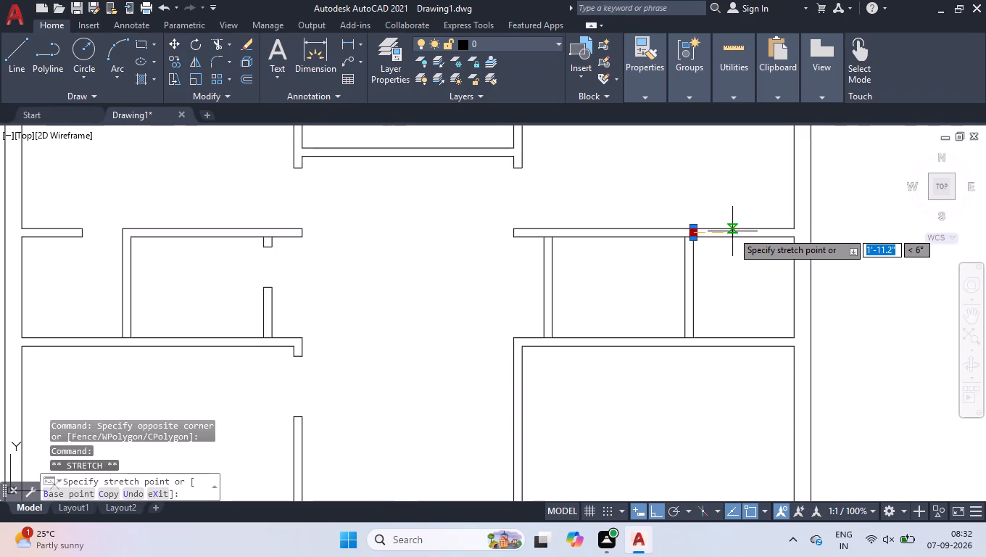
pyautogui.scroll(3, 734, 231)
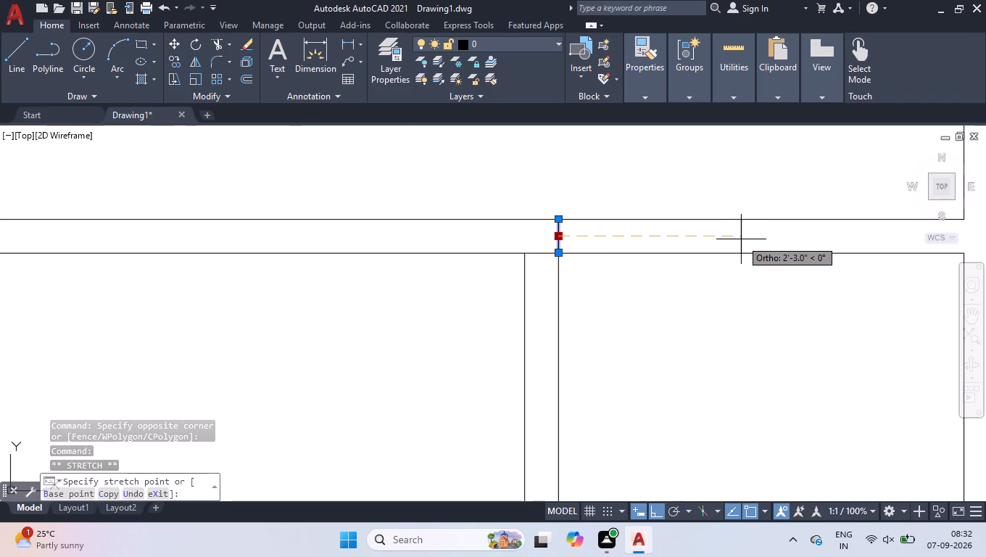
pyautogui.write("2'")
pyautogui.press('4')
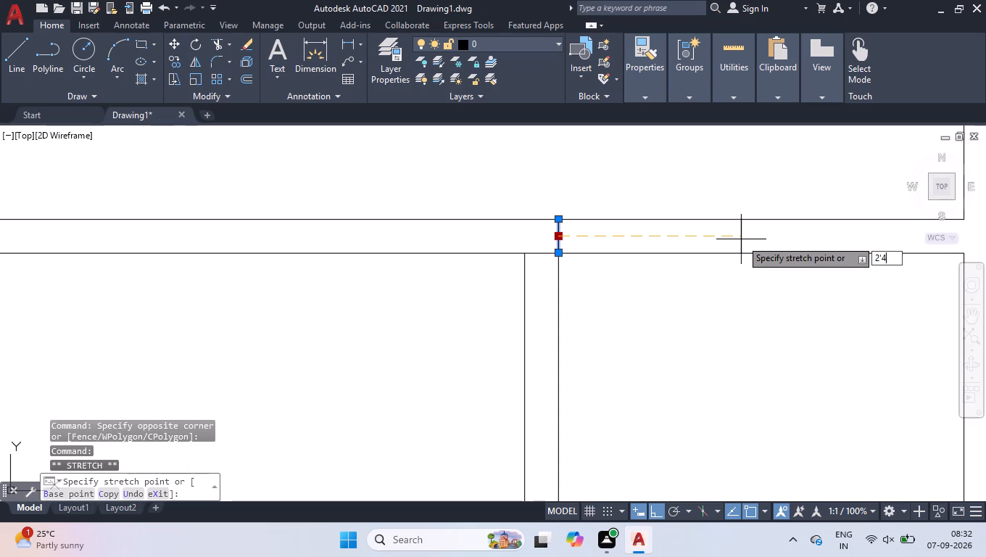
pyautogui.press('Return')
# Trim both faces of the upper wall to the left of the moved short line.
pyautogui.write('tr')
pyautogui.press('Return')
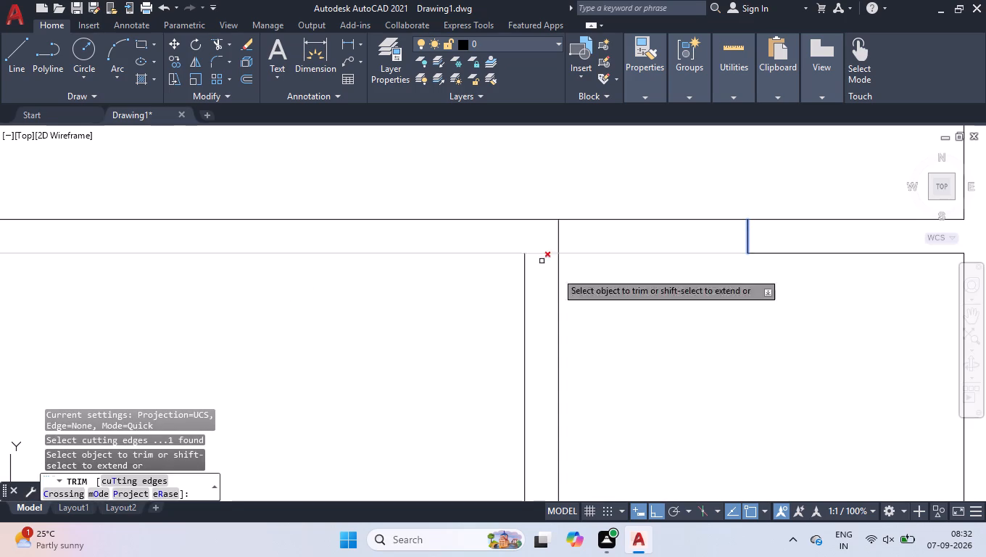
pyautogui.click(655, 219)
pyautogui.click(648, 244)
pyautogui.click(644, 281)
pyautogui.press('space')
# Redraw both faces of the upper wall between its left end line and the right partition's upper corners.
pyautogui.scroll(-3, 634, 275)
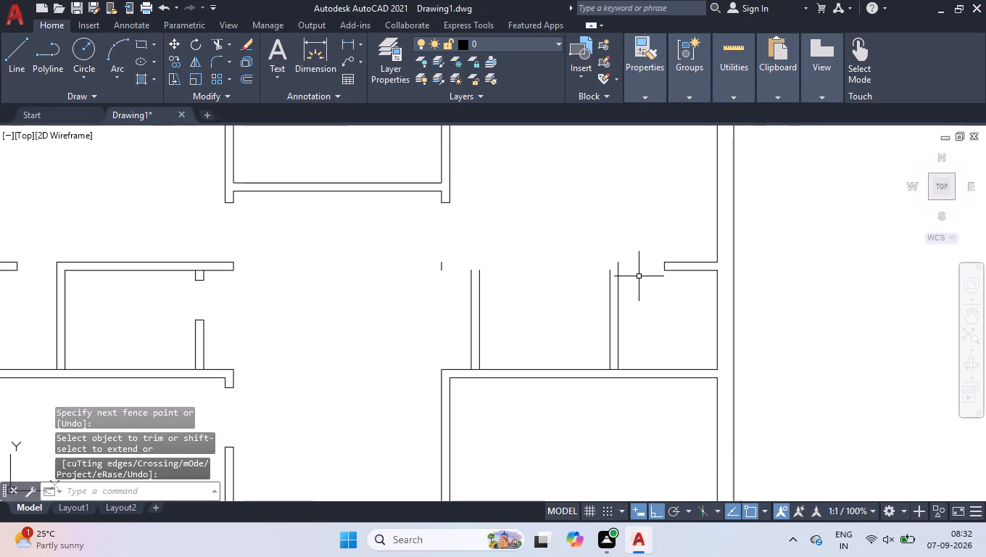
pyautogui.press('l')
pyautogui.press('Return')
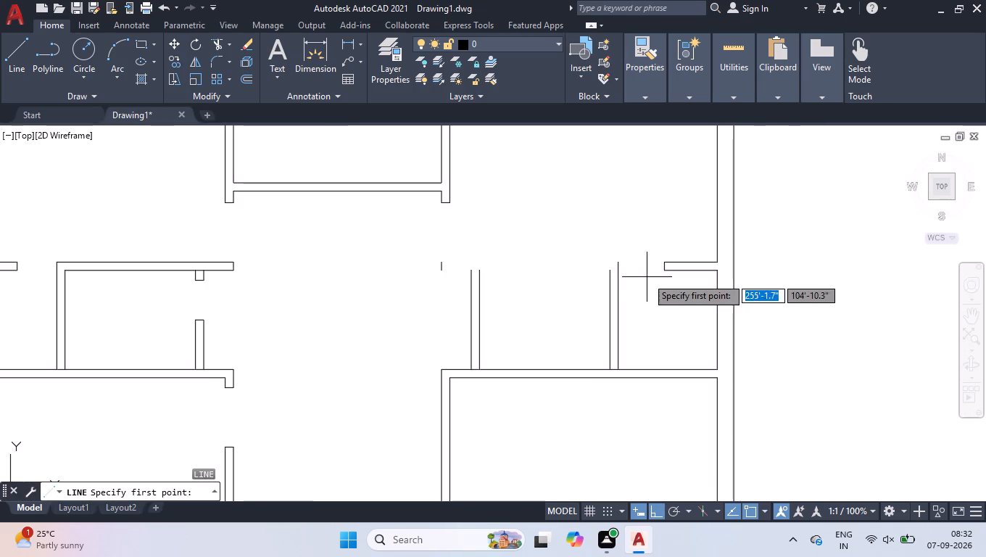
pyautogui.click(620, 261)
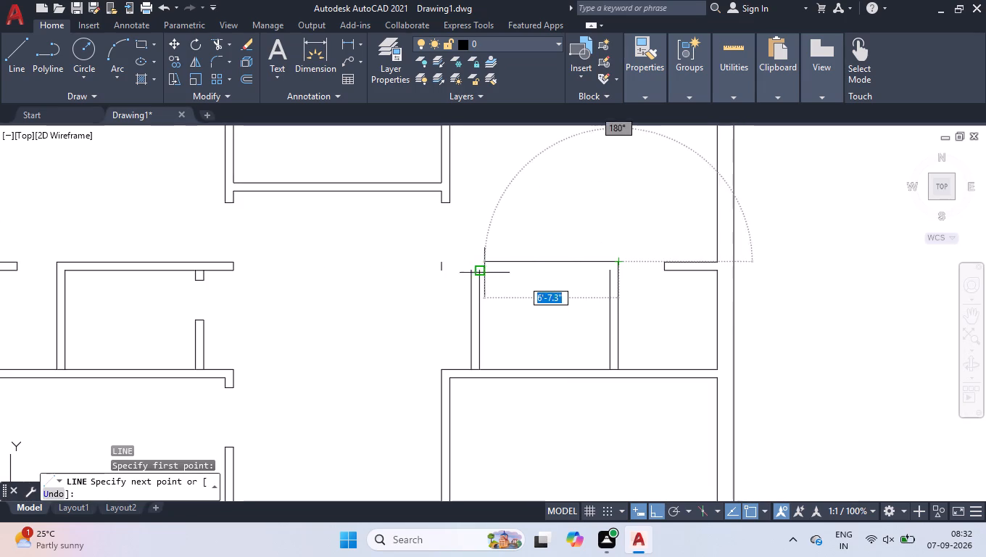
pyautogui.click(444, 262)
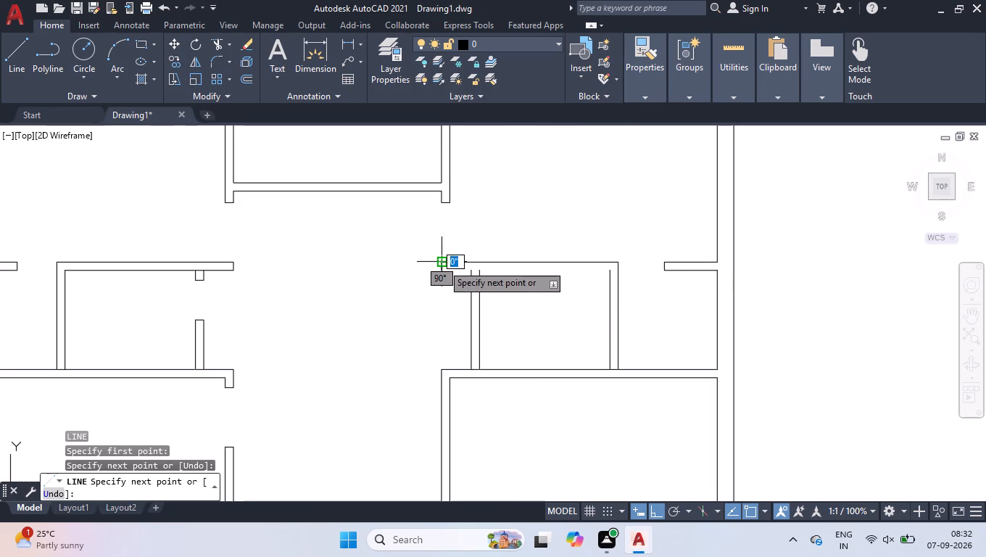
pyautogui.press('space')
pyautogui.press('space')
pyautogui.click(443, 272)
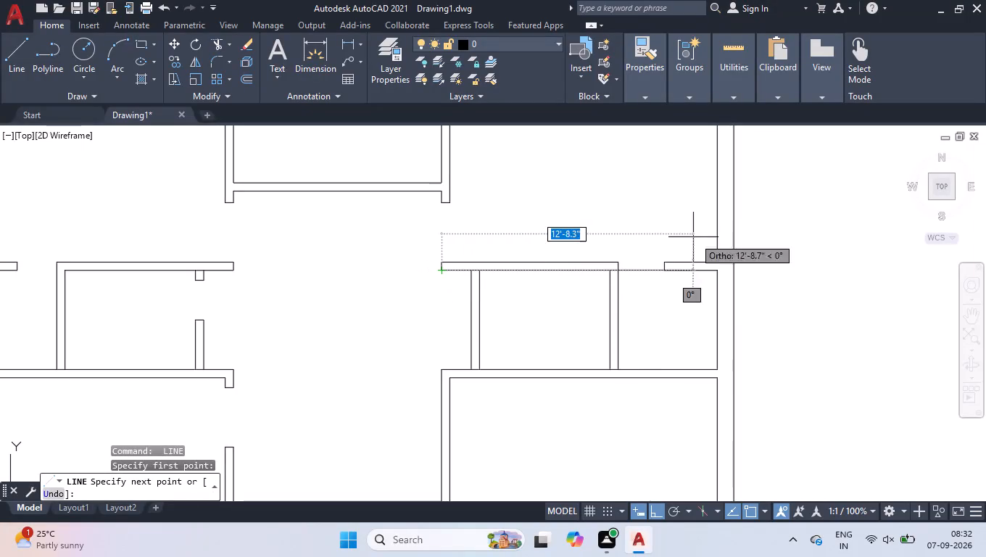
pyautogui.click(607, 271)
pyautogui.press('space')
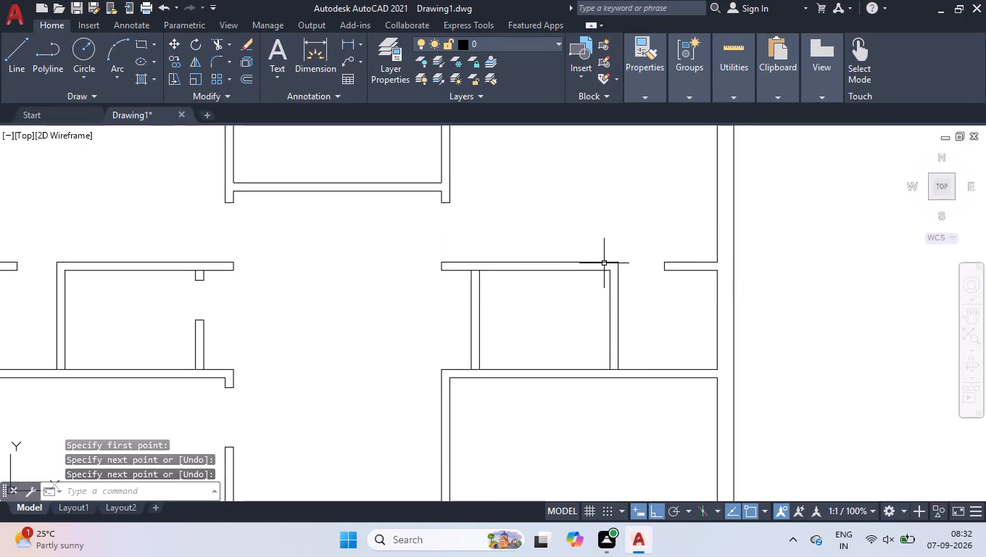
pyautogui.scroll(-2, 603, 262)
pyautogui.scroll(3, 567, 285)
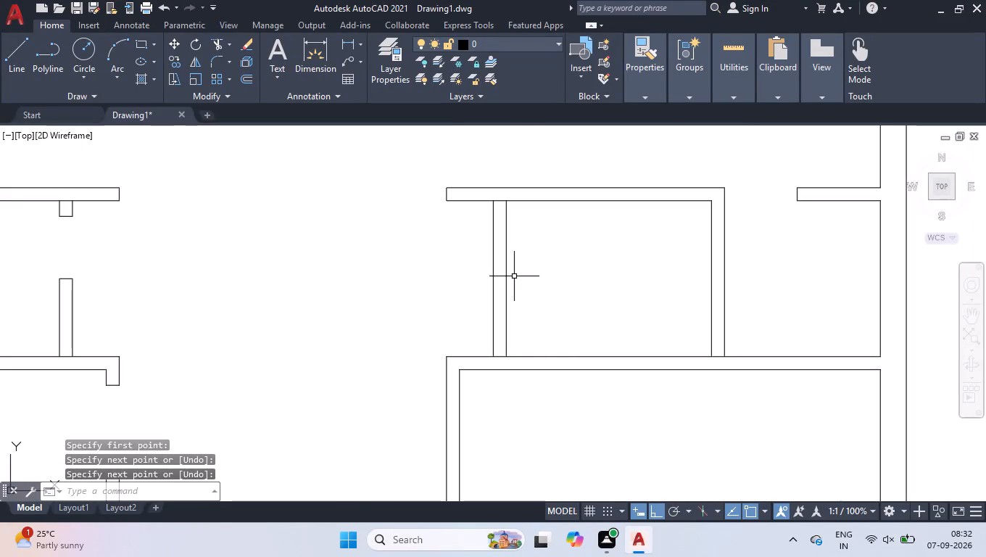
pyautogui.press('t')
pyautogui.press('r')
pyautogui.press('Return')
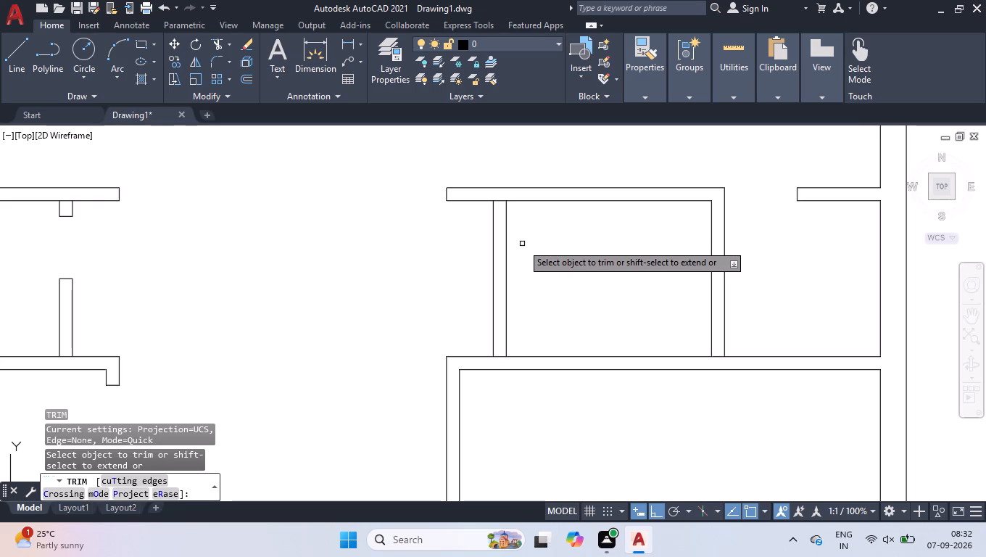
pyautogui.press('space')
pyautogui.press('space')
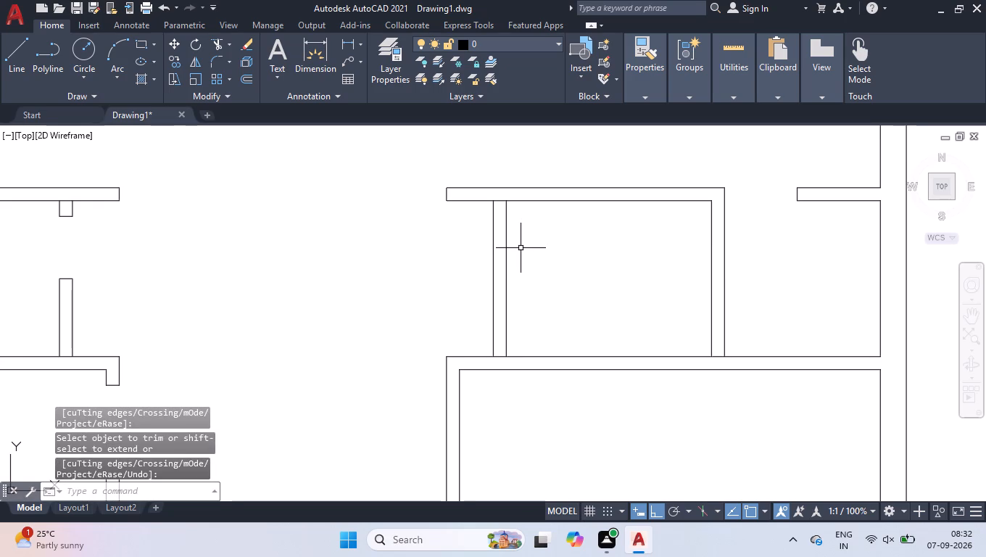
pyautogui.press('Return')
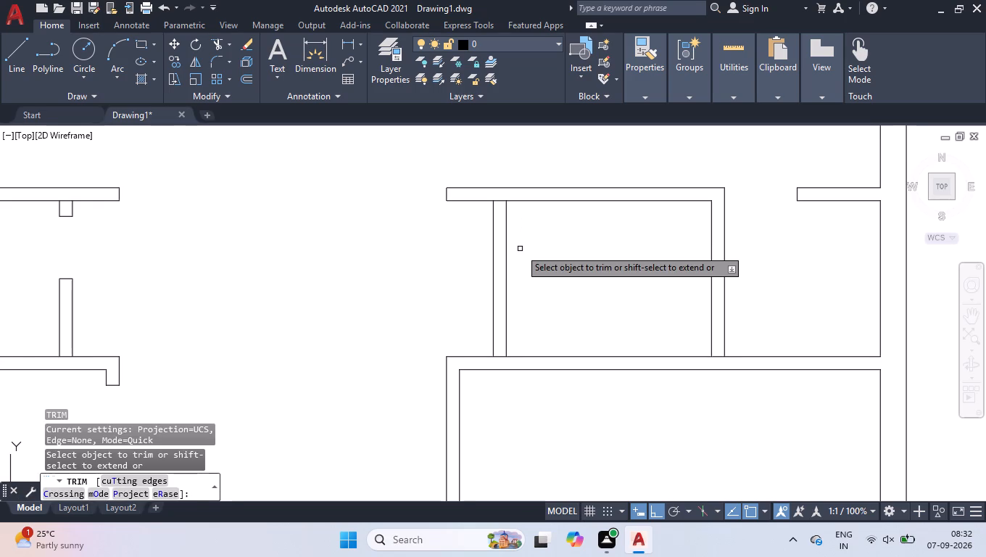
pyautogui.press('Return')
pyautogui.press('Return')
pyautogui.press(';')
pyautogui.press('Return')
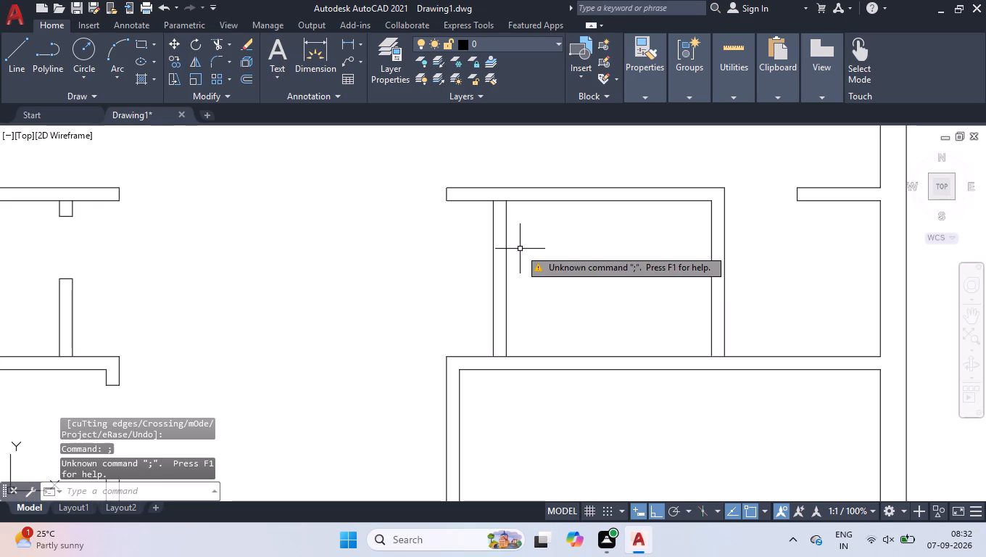
# Draw a short line across the left partition's upper end, where it meets the upper wall.
pyautogui.press('l')
pyautogui.press('Return')
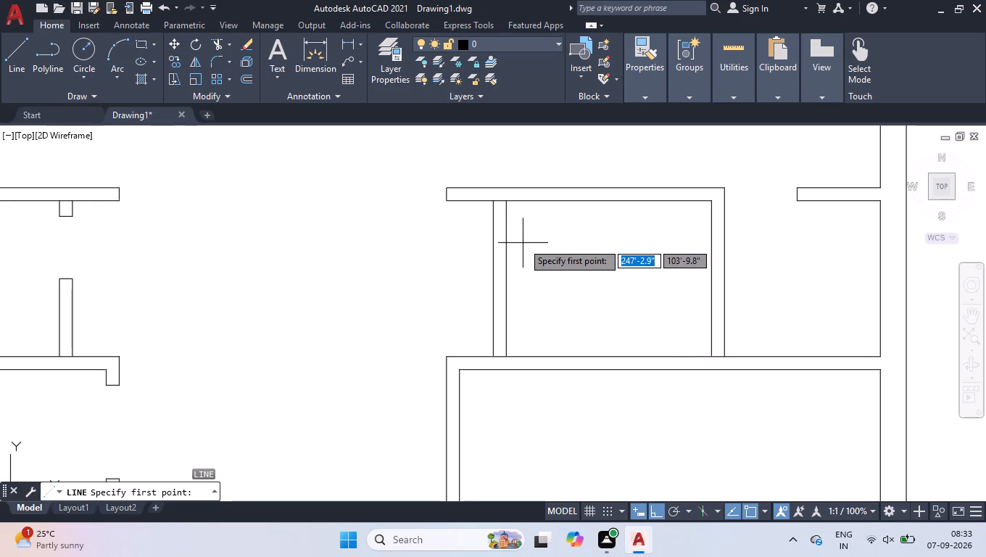
pyautogui.click(509, 203)
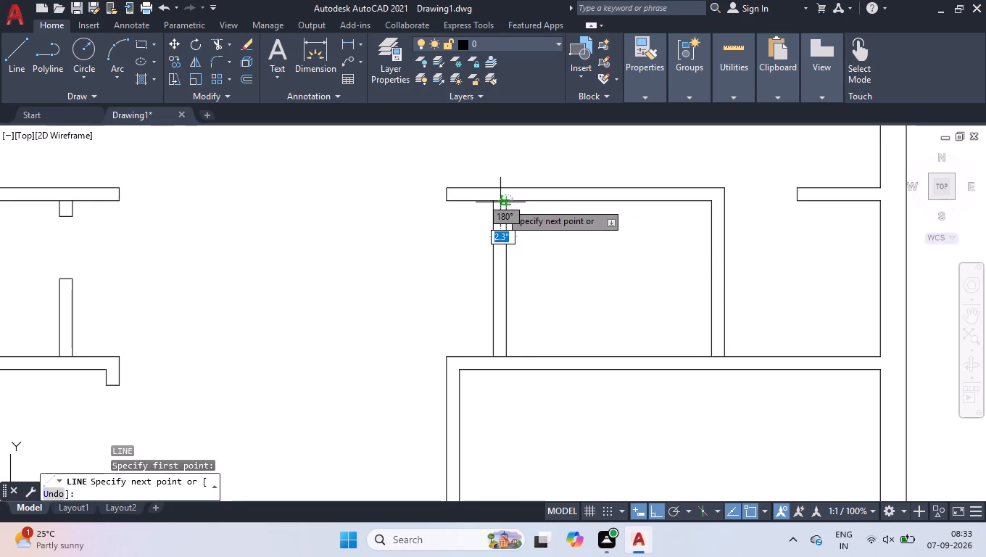
pyautogui.click(494, 202)
pyautogui.press('space')
# Move the short line at the left partition's upper end 2' down along the partition.
pyautogui.click(487, 195)
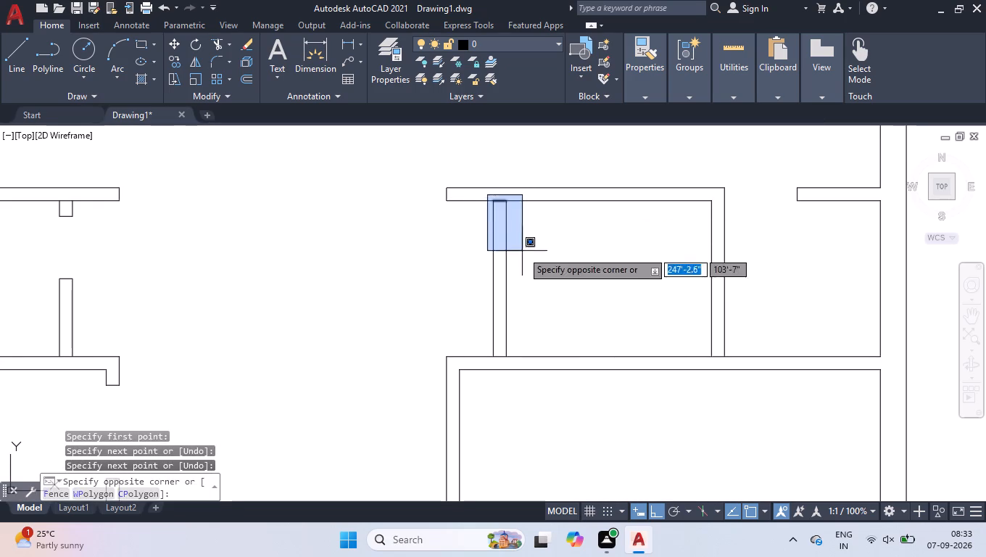
pyautogui.click(522, 251)
pyautogui.scroll(3, 505, 203)
pyautogui.click(477, 195)
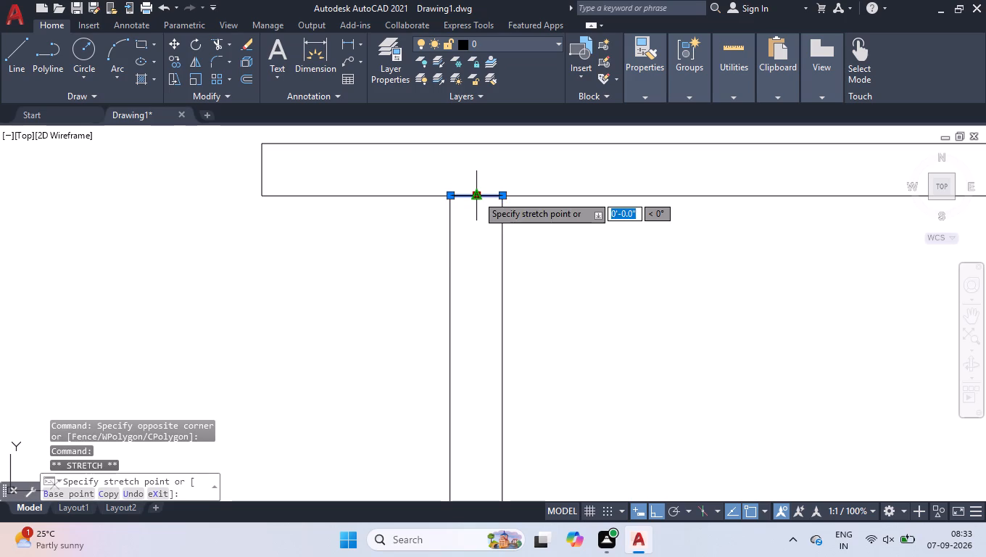
pyautogui.scroll(-3, 479, 274)
pyautogui.scroll(3, 477, 282)
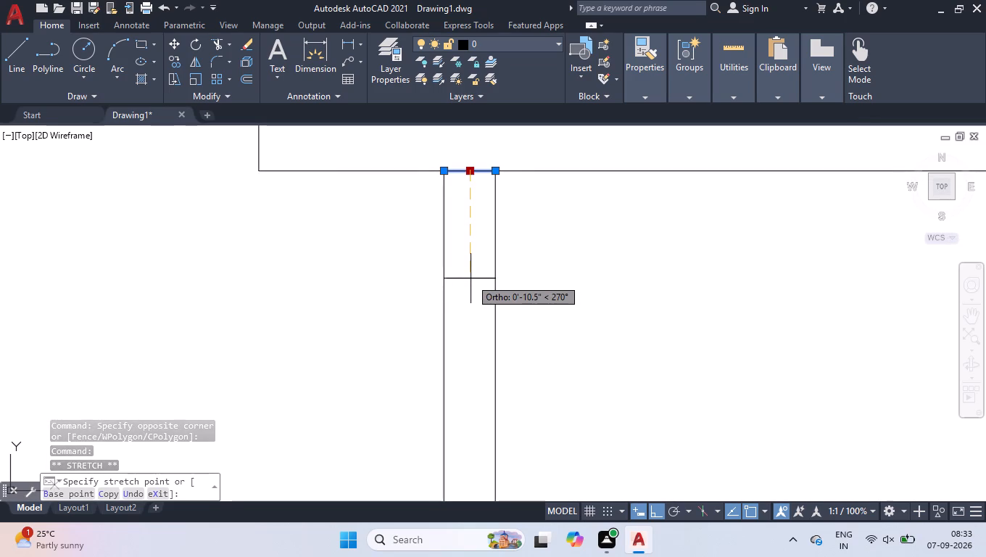
pyautogui.write("2'")
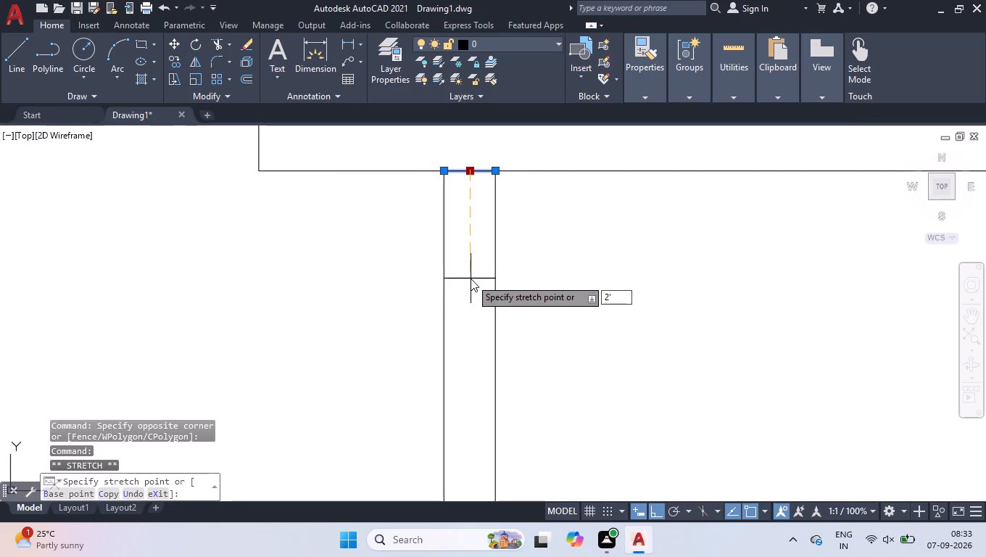
pyautogui.press('Return')
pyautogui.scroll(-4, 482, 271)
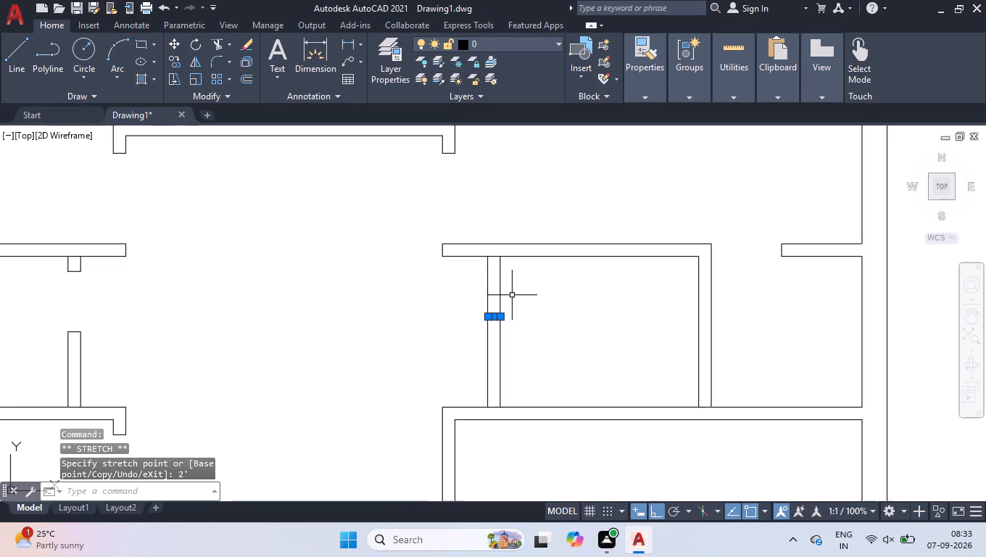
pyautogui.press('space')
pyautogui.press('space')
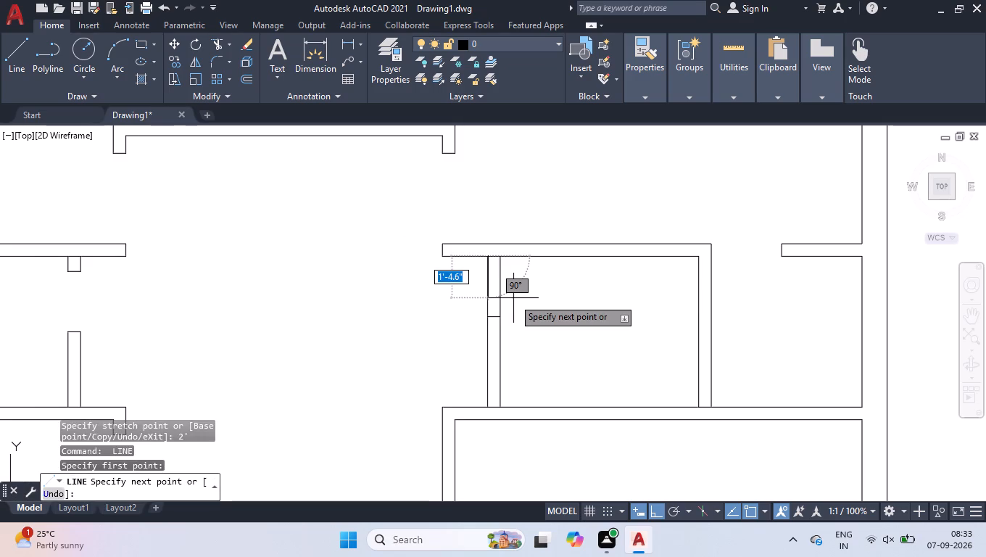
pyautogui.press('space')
# Trim both faces of the left partition between the upper wall and the moved short line.
pyautogui.write('tr')
pyautogui.press('Return')
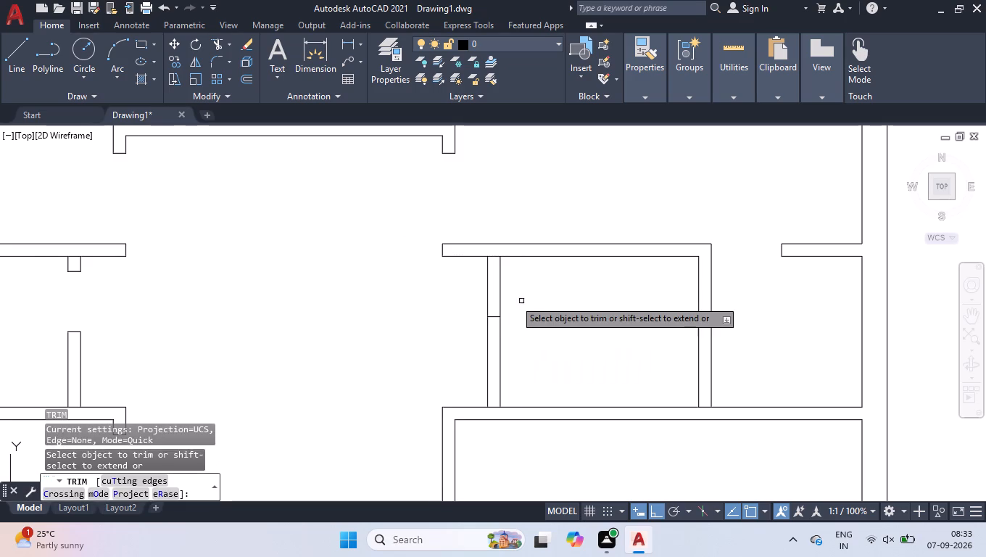
pyautogui.click(506, 283)
pyautogui.click(441, 282)
pyautogui.press('space')
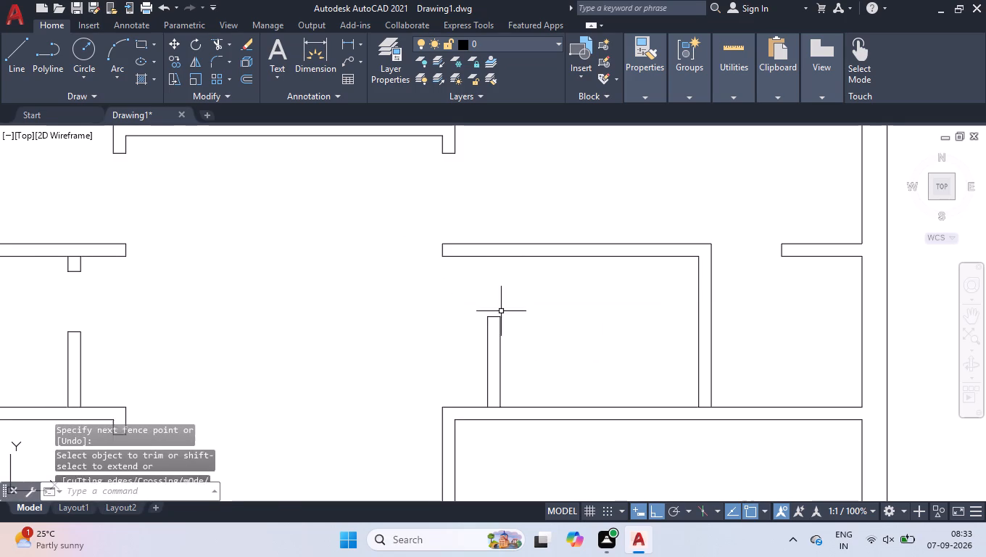
# Undo the trim of the left partition's faces between the upper wall and the short line.
pyautogui.scroll(-3, 645, 310)
pyautogui.scroll(4, 616, 308)
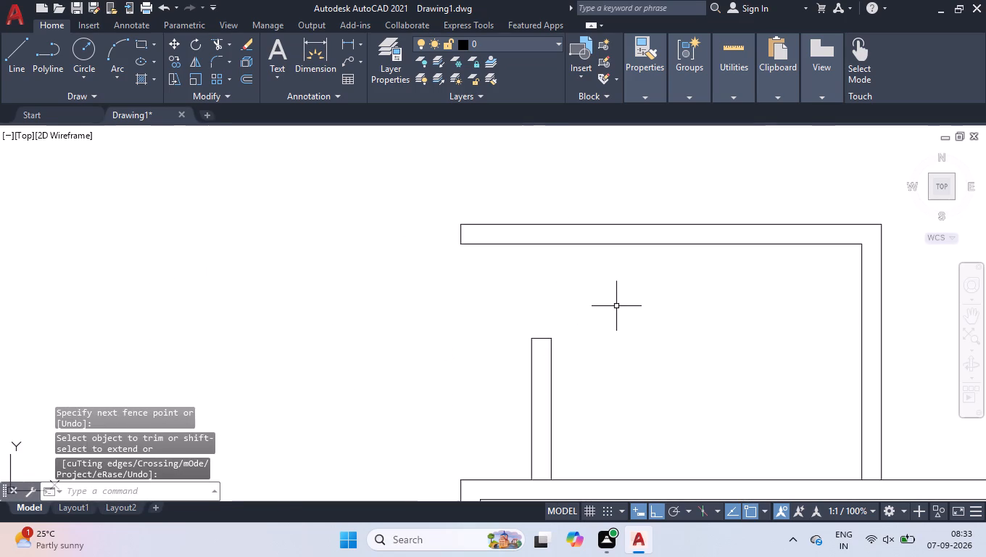
pyautogui.scroll(-1, 527, 314)
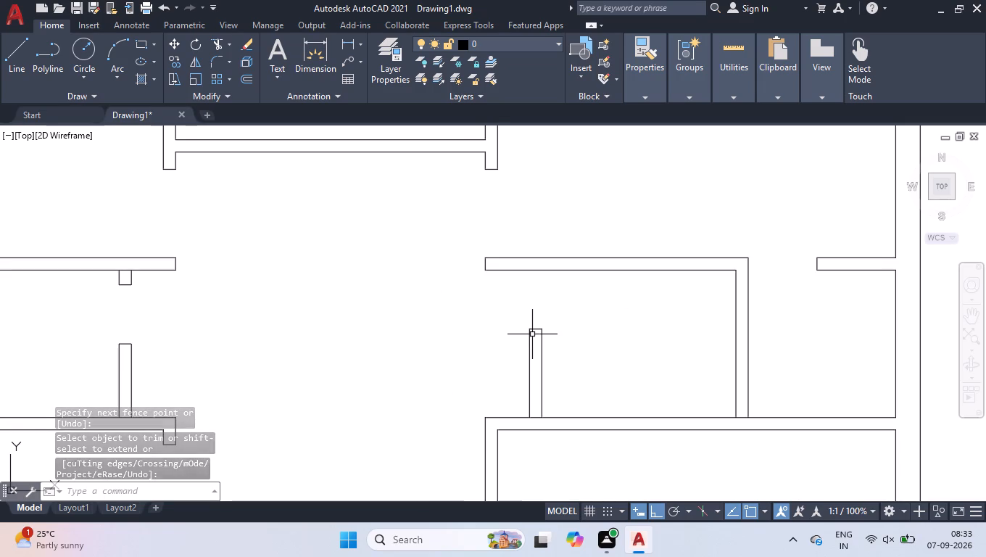
pyautogui.press('u')
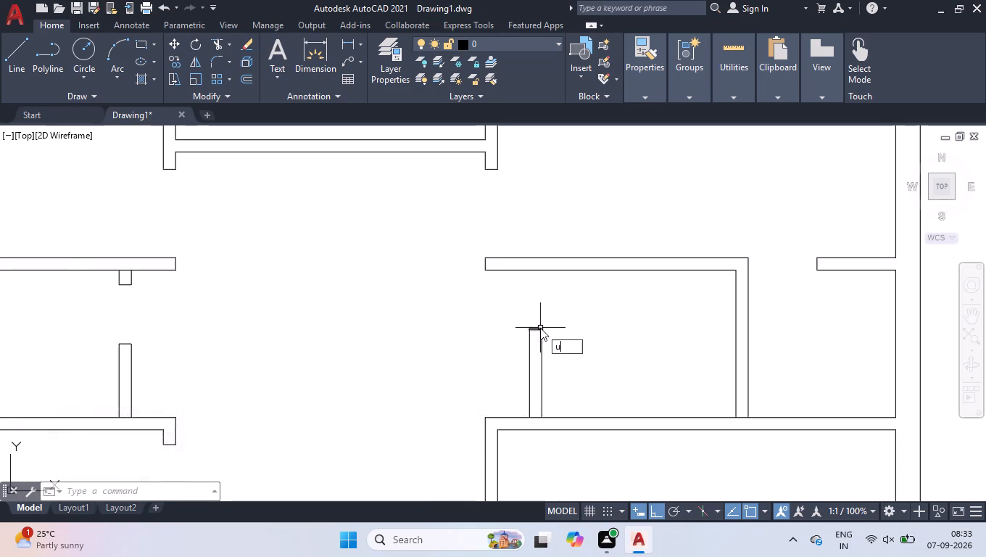
pyautogui.press('Return')
pyautogui.press('u')
pyautogui.press('Return')
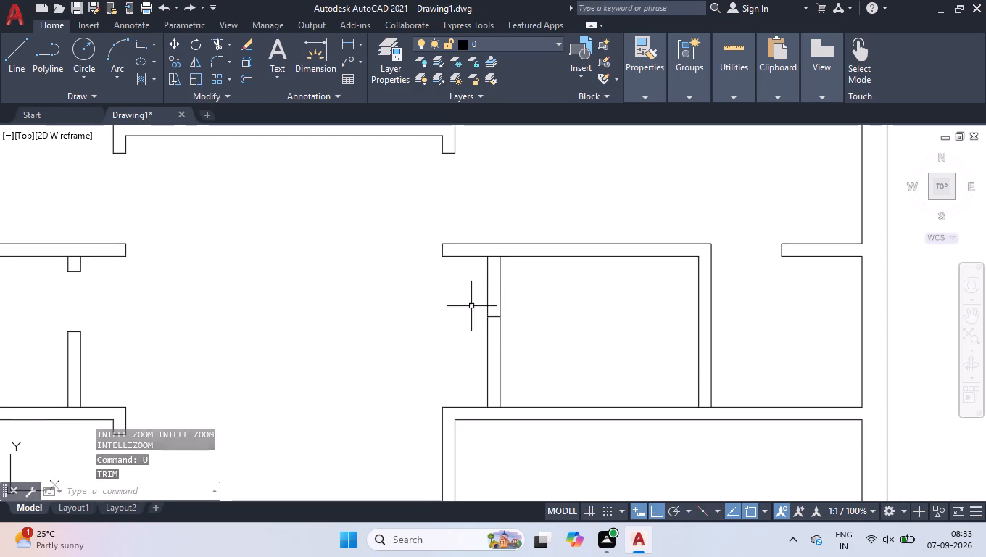
# Move the short line 1'6" up along the left partition toward the upper wall.
pyautogui.click(471, 306)
pyautogui.click(539, 344)
pyautogui.scroll(2, 462, 308)
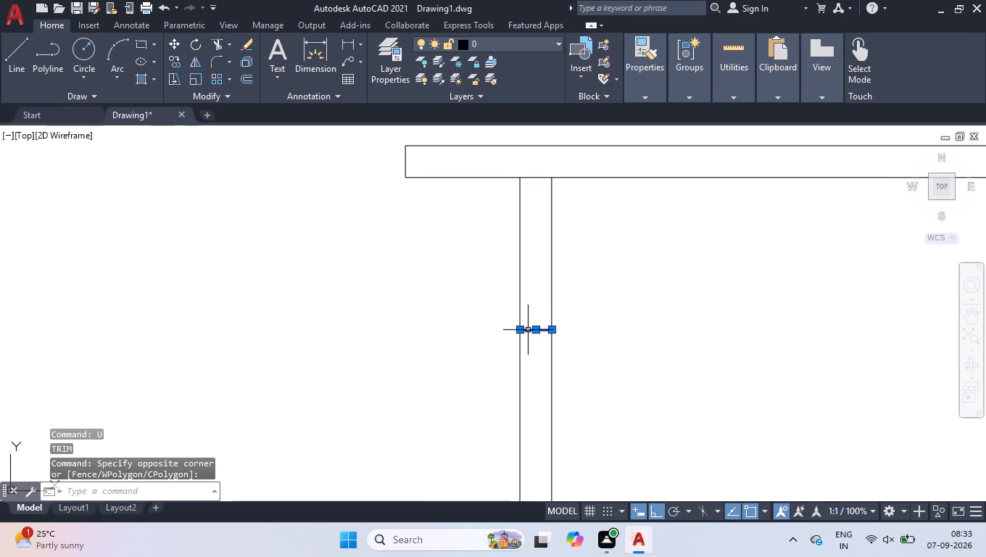
pyautogui.click(536, 331)
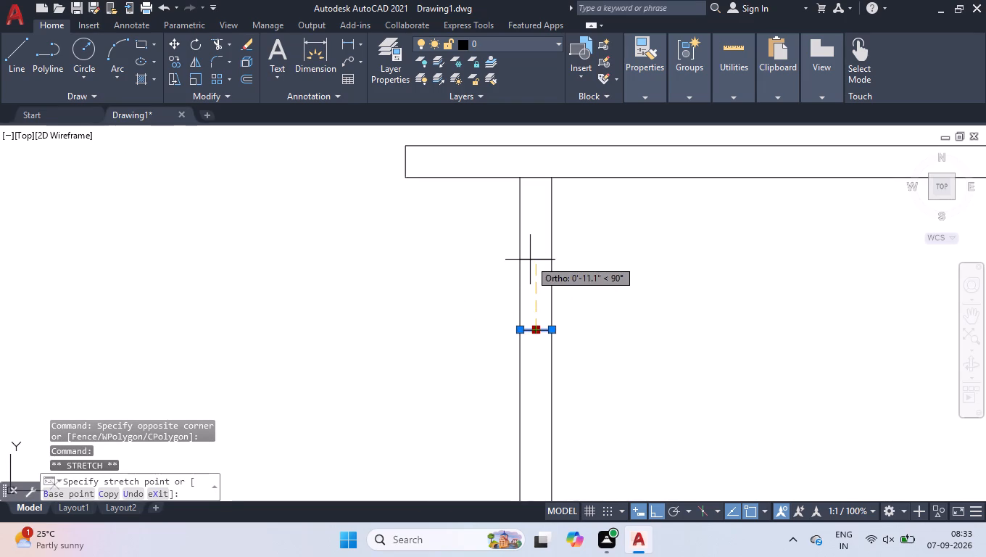
pyautogui.write("1'")
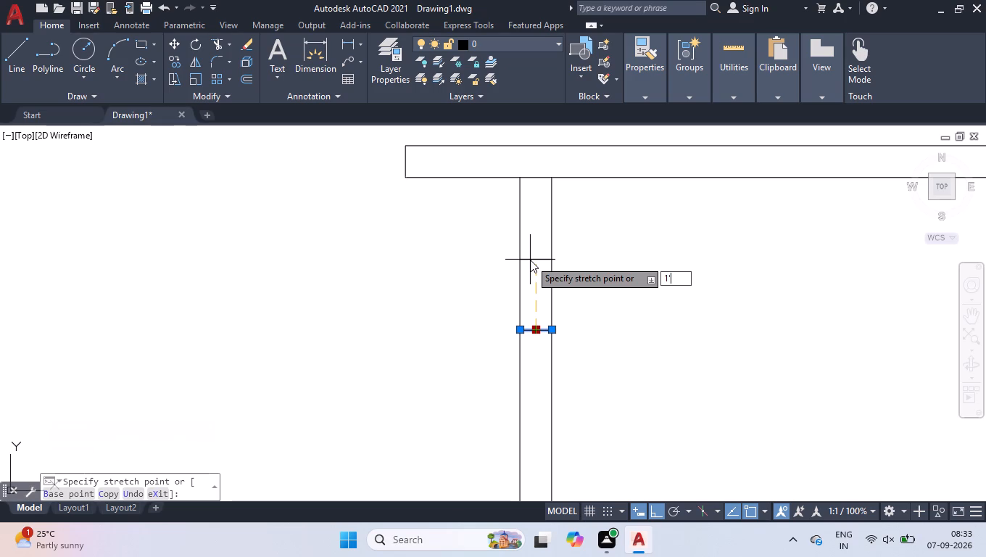
pyautogui.press('6')
pyautogui.press('Return')
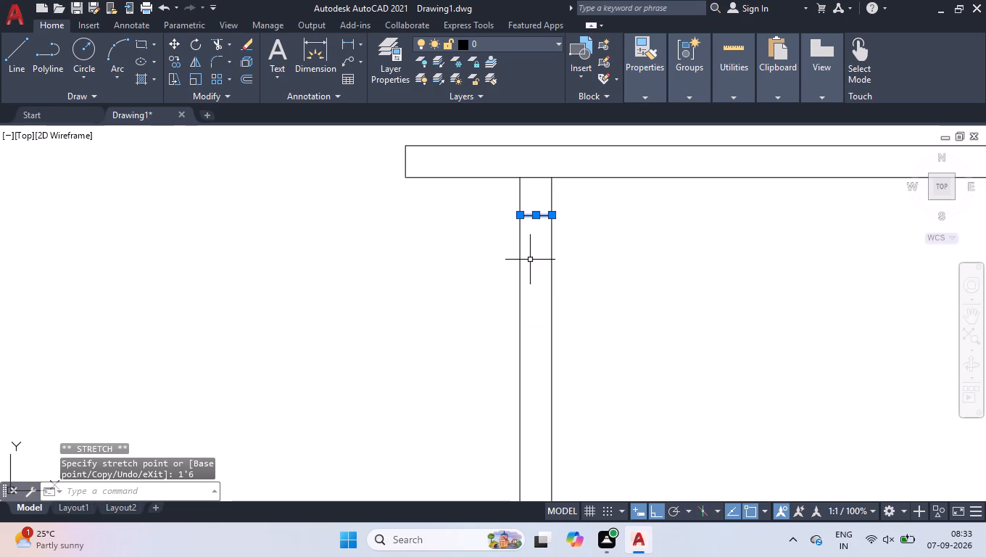
# Offset the short line 2' downward to mark the other side of the door opening in the left partition.
pyautogui.write('off')
pyautogui.press('Return')
pyautogui.write("2'")
pyautogui.press('Return')
pyautogui.click(530, 260)
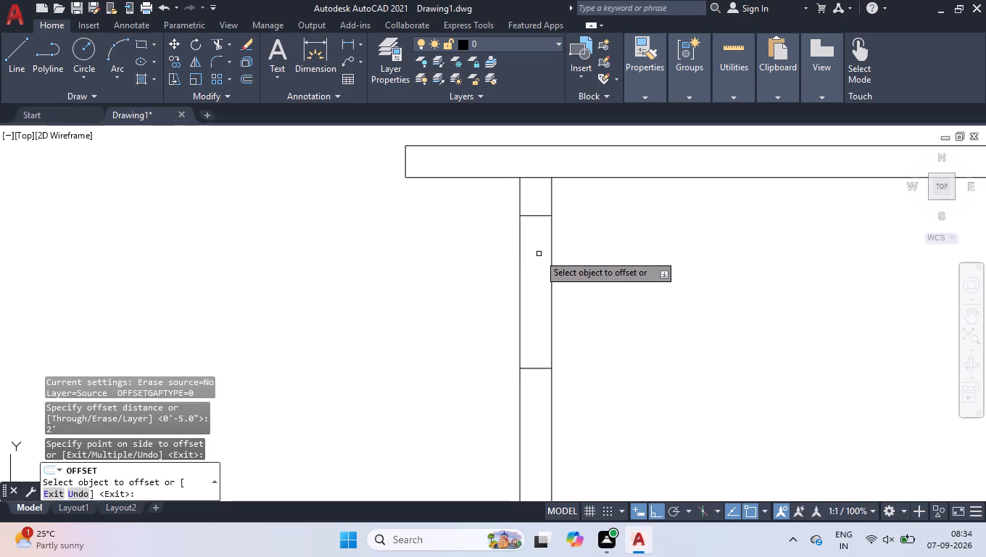
pyautogui.press('space')
# Trim both faces of the left partition between the two short lines to cut the 2' door opening.
pyautogui.write('tr')
pyautogui.press('Return')
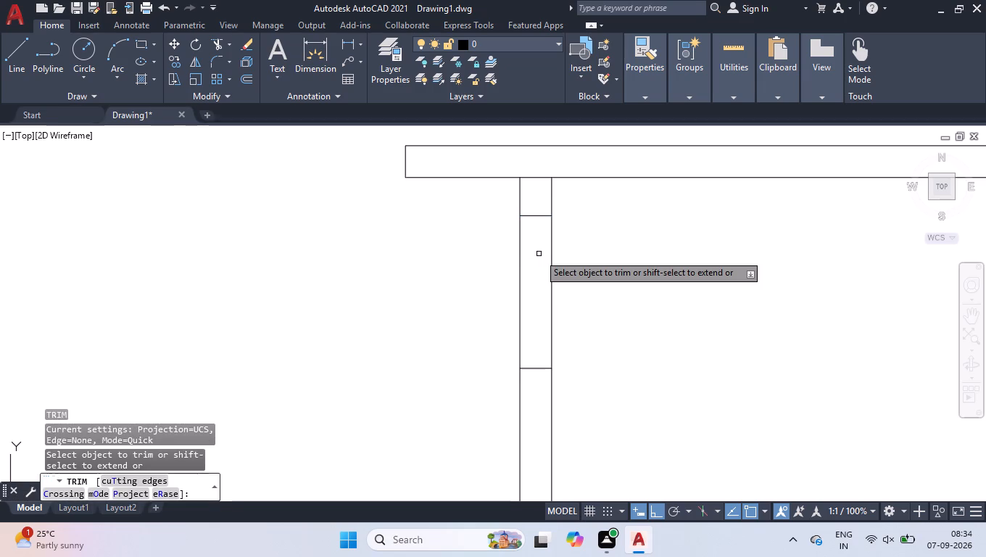
pyautogui.click(567, 284)
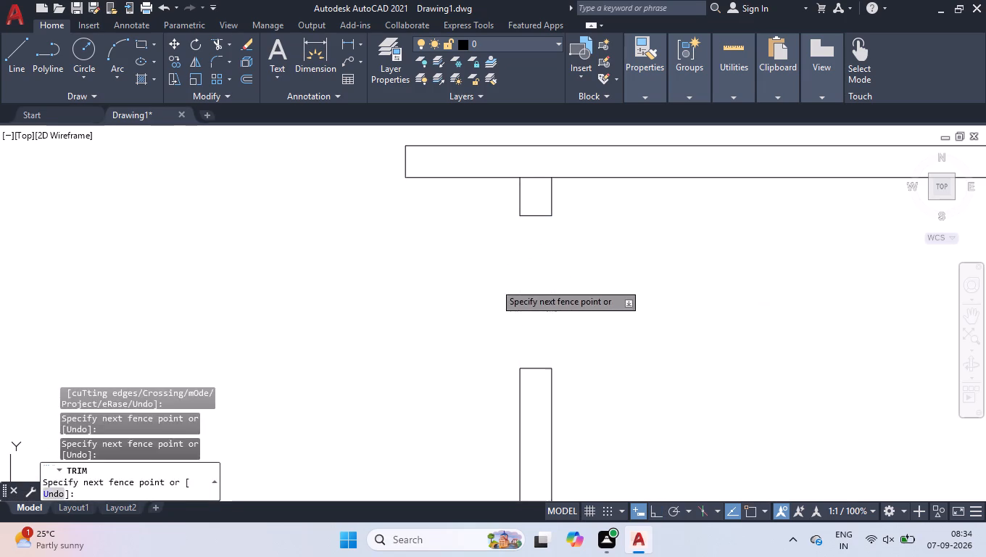
pyautogui.click(494, 283)
pyautogui.press('space')
# Trim the wall-face segments crossing the upper and lower ends of both small rooms' door partitions.
pyautogui.scroll(-3, 492, 281)
pyautogui.scroll(-2, 579, 312)
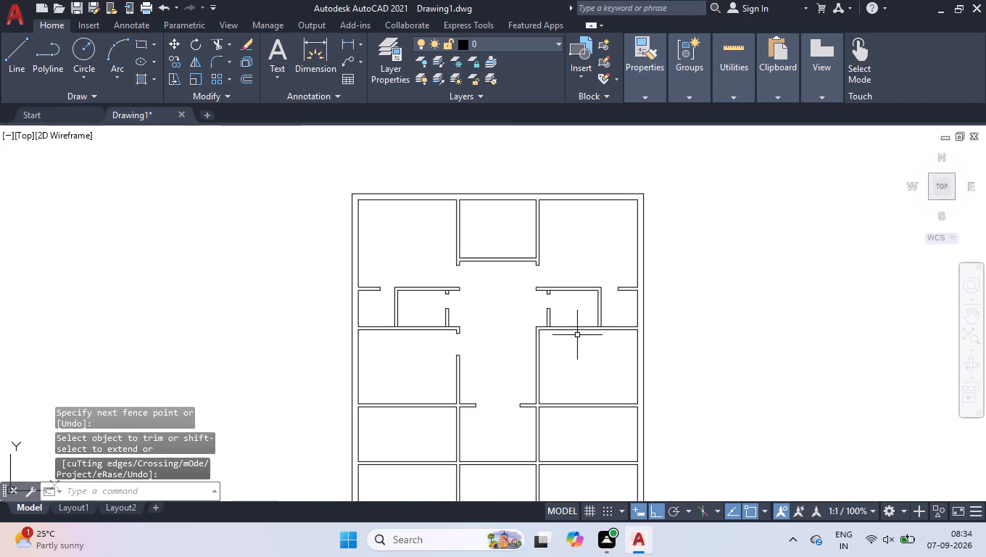
pyautogui.scroll(3, 471, 292)
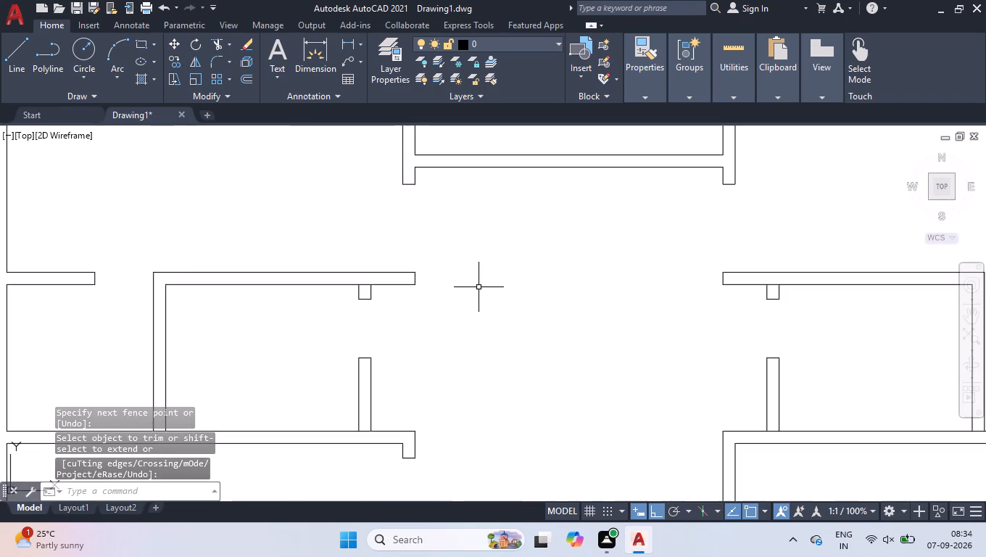
pyautogui.press('space')
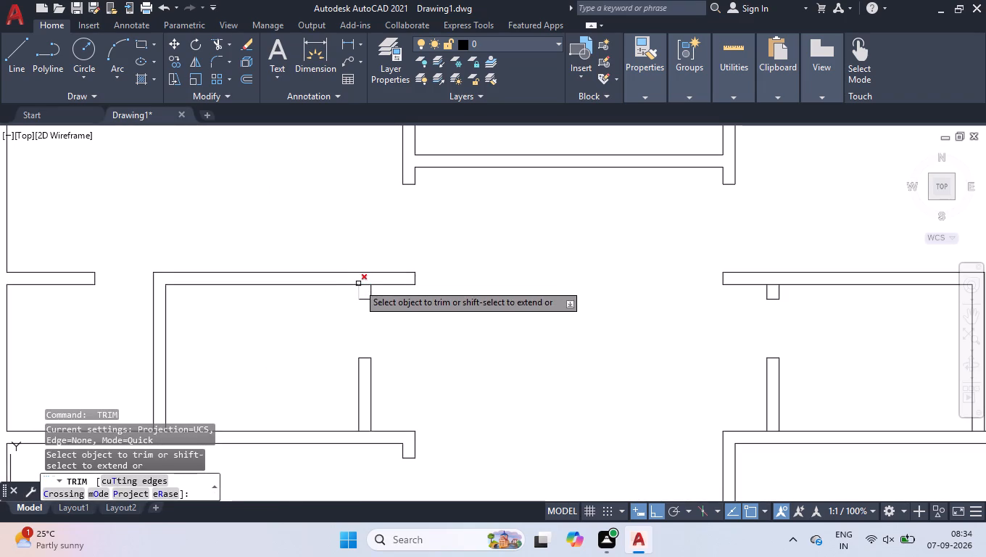
pyautogui.click(364, 284)
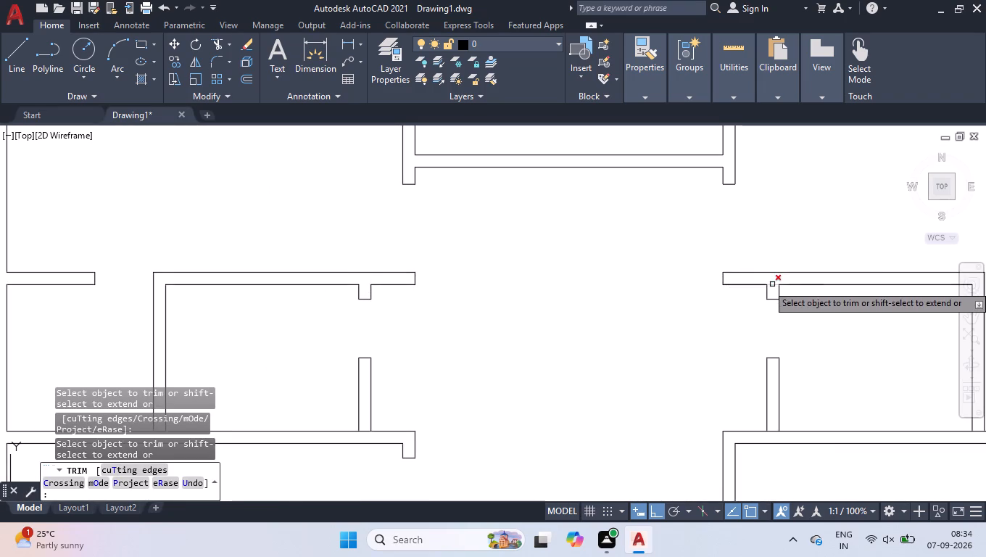
pyautogui.click(772, 284)
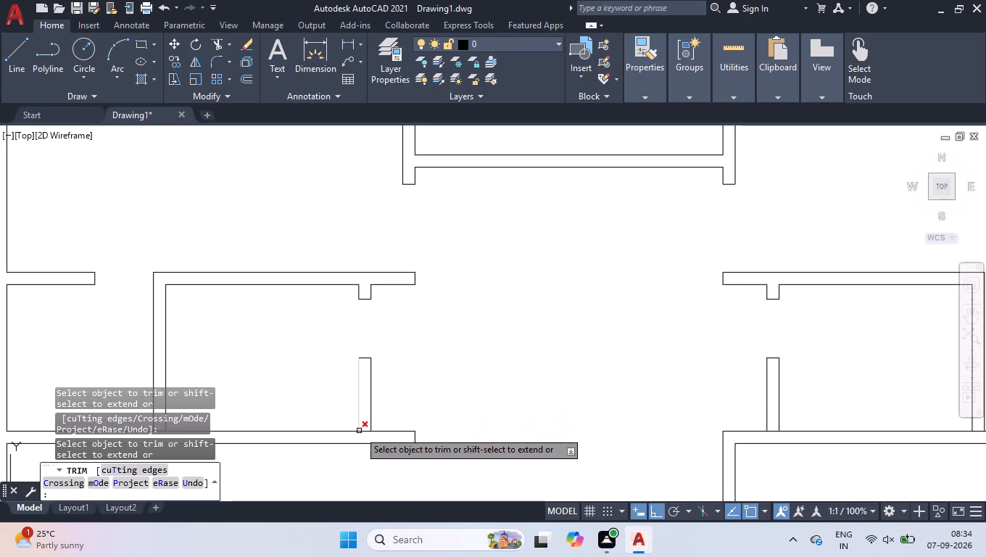
pyautogui.click(367, 431)
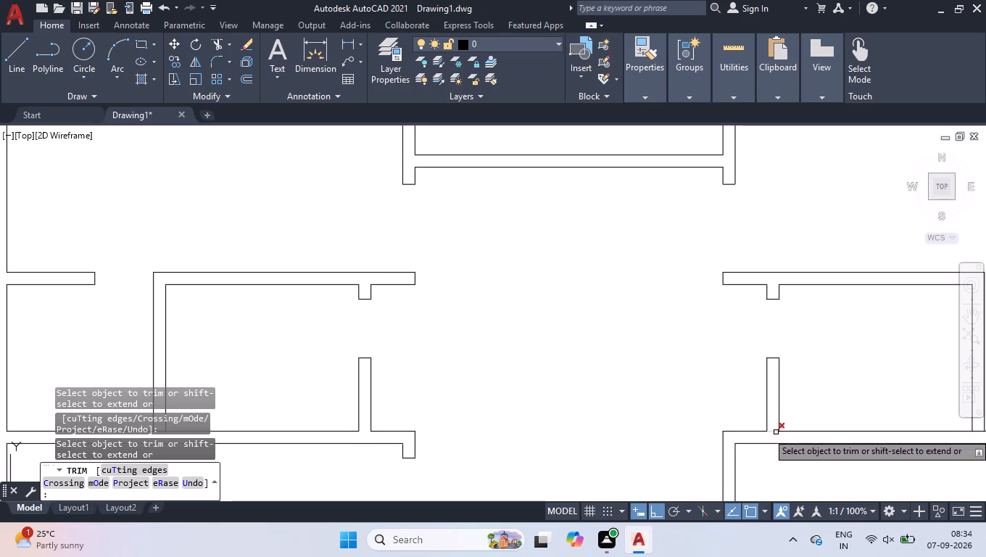
pyautogui.click(775, 433)
# Trim the lower wall's face segments where the outer-side partitions of both small rooms meet it.
pyautogui.scroll(-1, 485, 365)
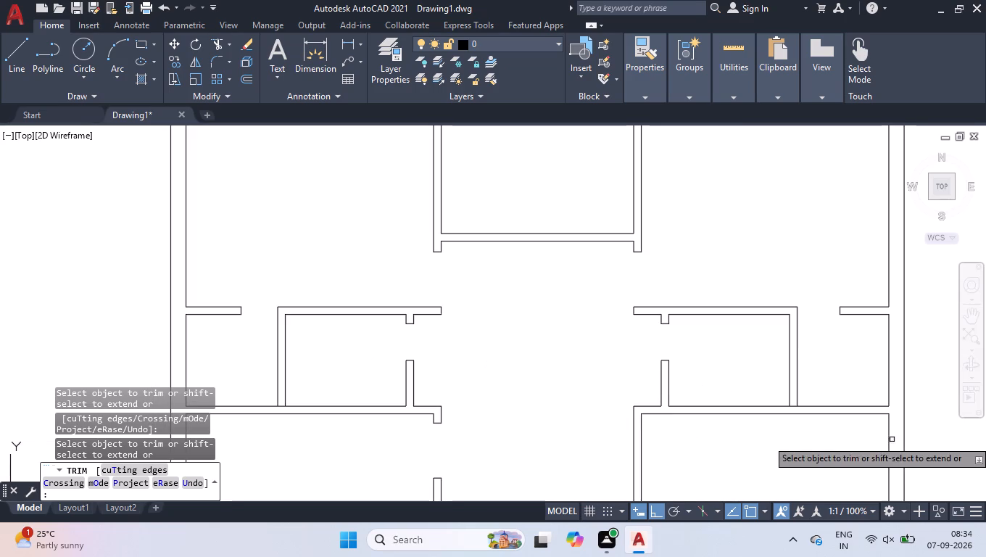
pyautogui.scroll(2, 827, 418)
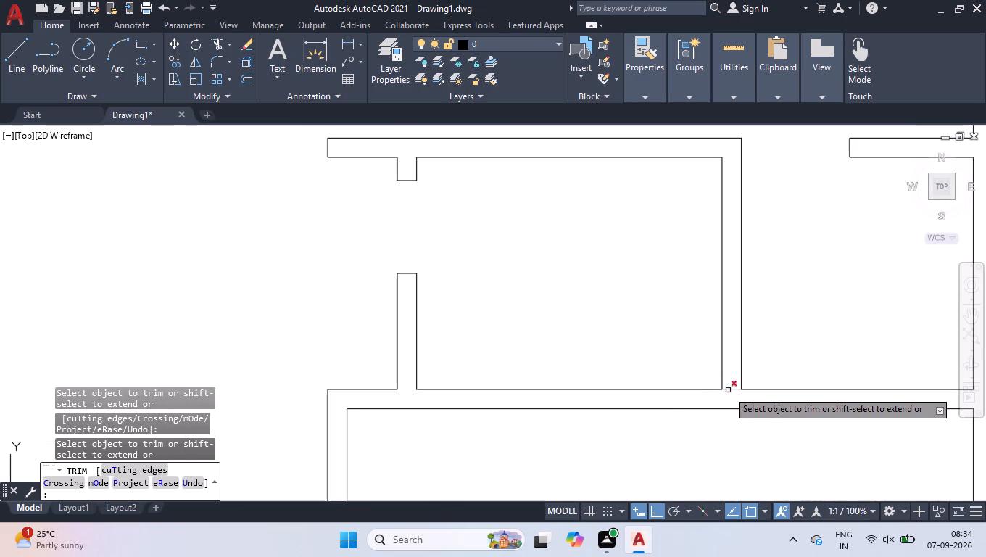
pyautogui.click(728, 390)
pyautogui.scroll(-3, 728, 390)
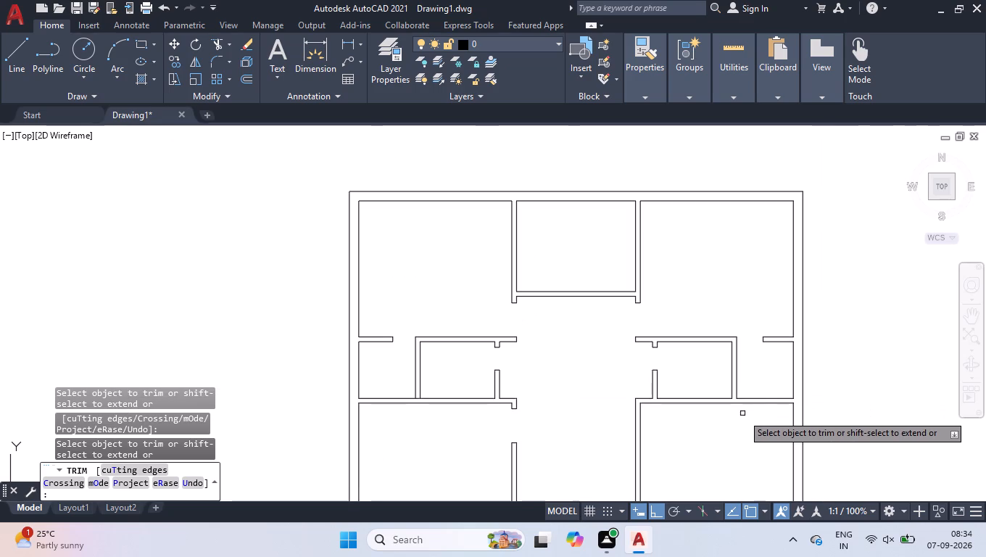
pyautogui.scroll(2, 384, 408)
pyautogui.scroll(2, 449, 386)
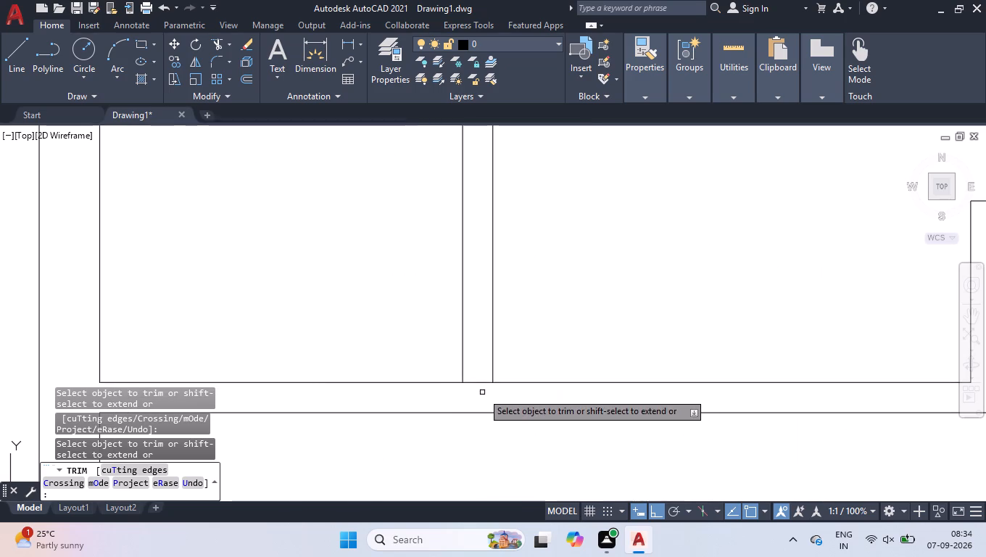
pyautogui.click(482, 392)
pyautogui.click(468, 360)
pyautogui.press('space')
# Draw a short line across the vertical partition from the inner upper-left corner of the room below the right small room.
pyautogui.scroll(-4, 499, 395)
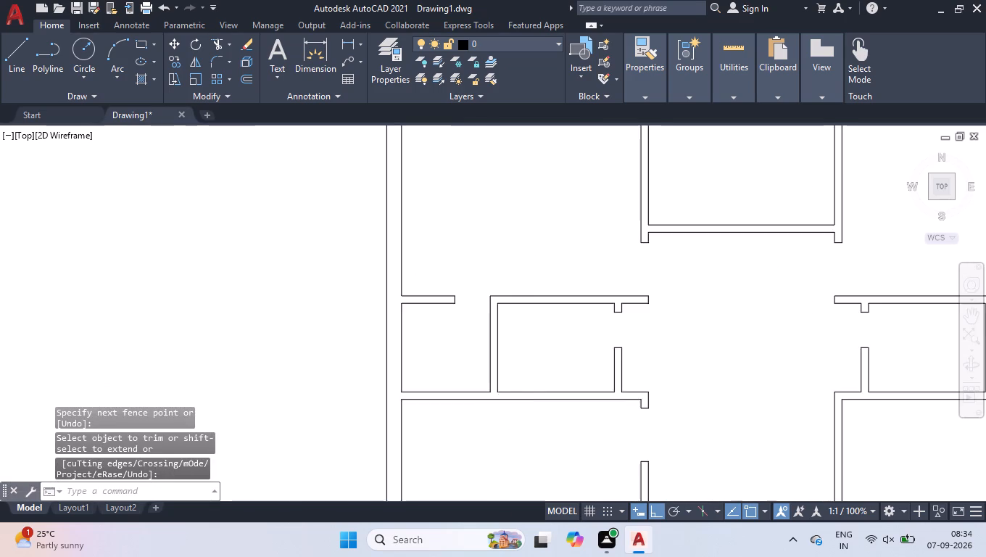
pyautogui.scroll(-1, 505, 401)
pyautogui.scroll(-2, 669, 373)
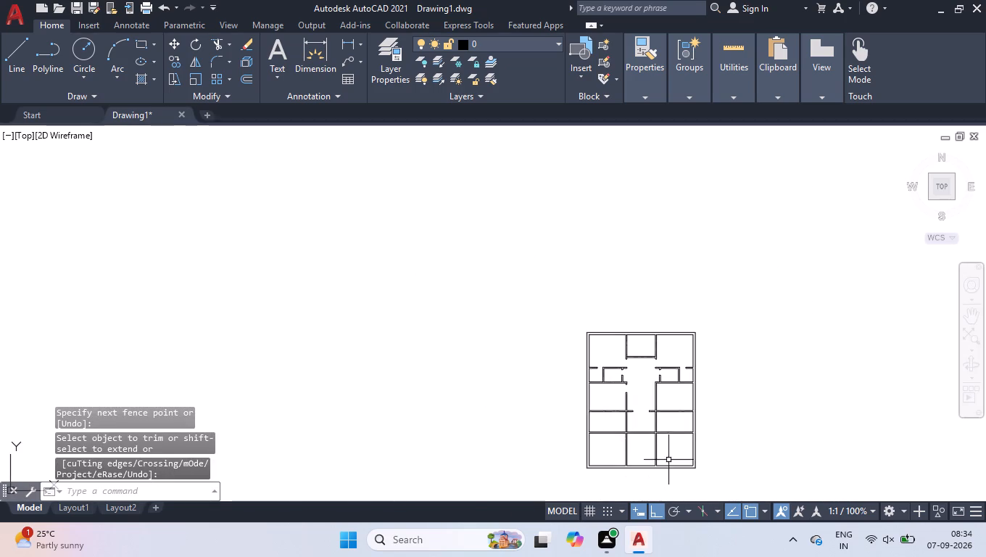
pyautogui.scroll(2, 689, 419)
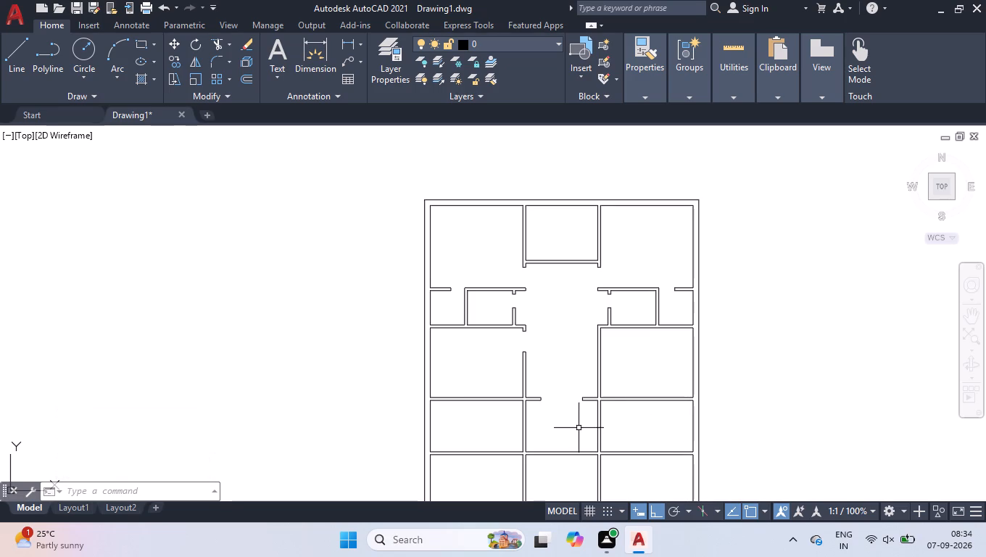
pyautogui.scroll(4, 601, 346)
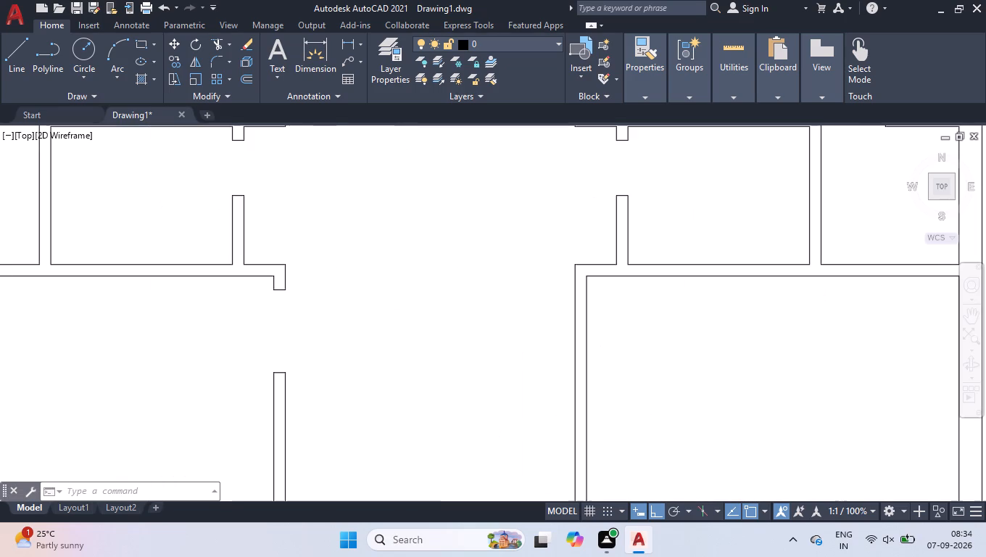
pyautogui.press('l')
pyautogui.press('Return')
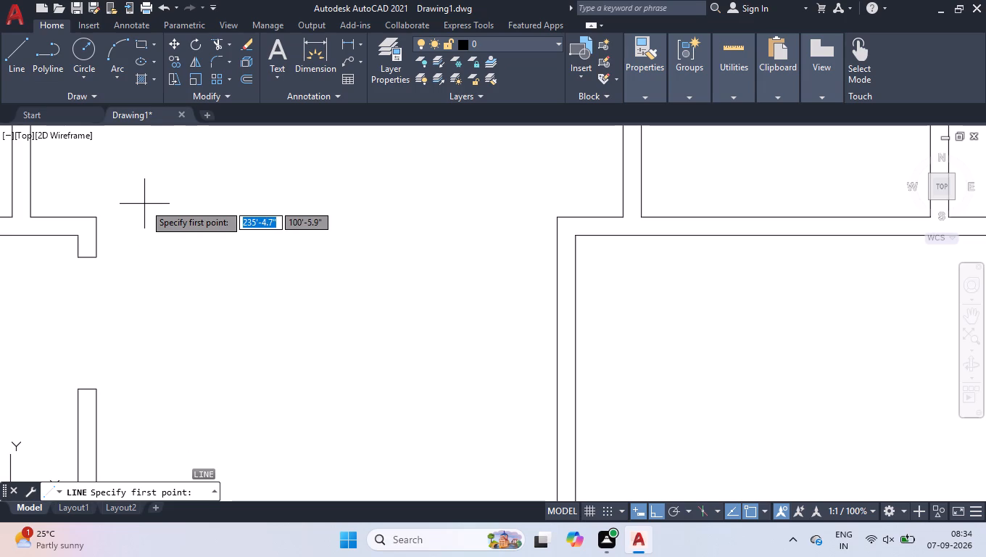
pyautogui.click(576, 236)
pyautogui.click(560, 238)
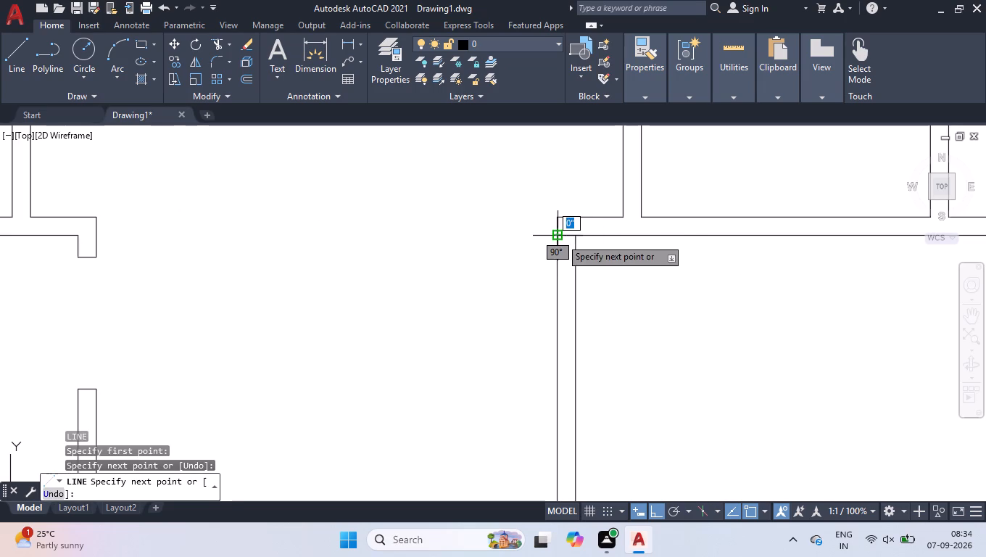
pyautogui.press('space')
# Move the short line 6" down along the vertical partition.
pyautogui.moveTo(513, 168); pyautogui.dragTo(521, 181)
pyautogui.click(606, 317)
pyautogui.scroll(3, 578, 297)
pyautogui.scroll(-3, 549, 299)
pyautogui.scroll(2, 478, 257)
pyautogui.scroll(3, 652, 195)
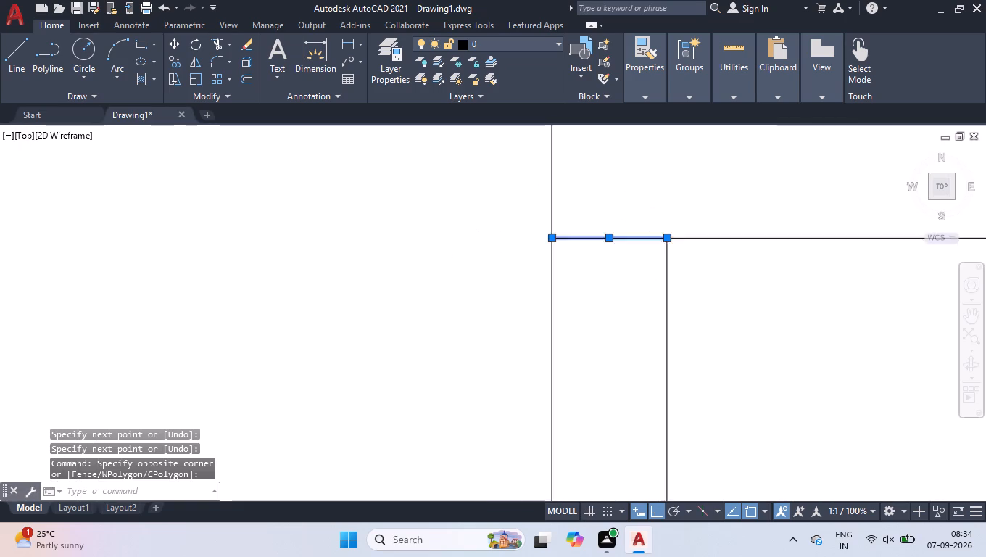
pyautogui.click(579, 266)
pyautogui.scroll(-3, 579, 266)
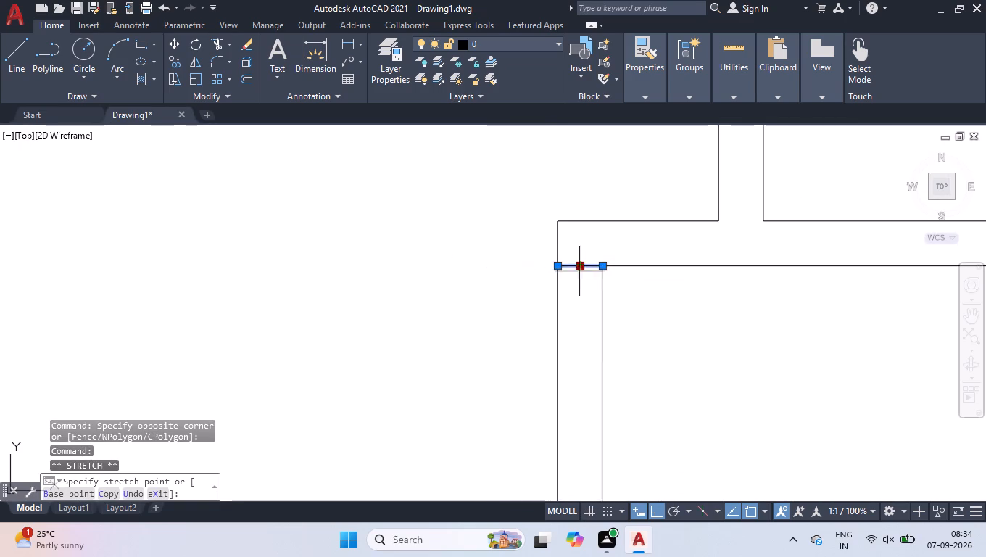
pyautogui.scroll(-4, 570, 350)
pyautogui.scroll(4, 573, 371)
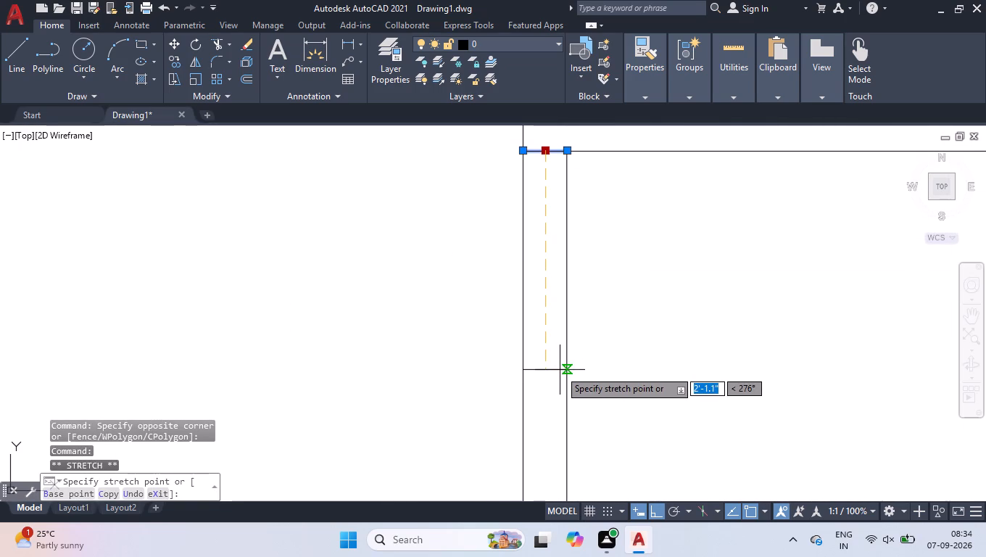
pyautogui.press('6')
pyautogui.press('Return')
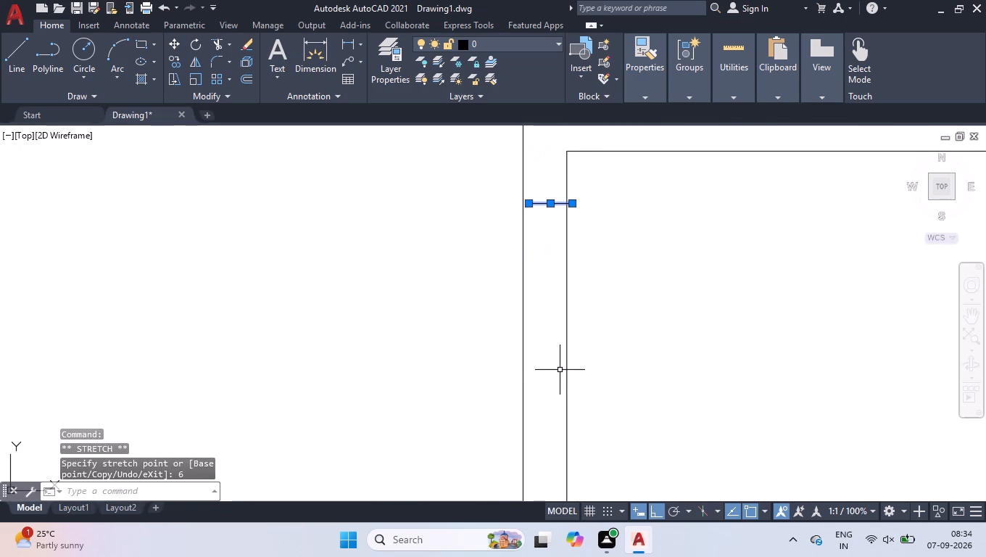
# Stretch both ends of the short line onto the two faces of the vertical partition.
pyautogui.scroll(2, 483, 222)
pyautogui.scroll(1, 605, 144)
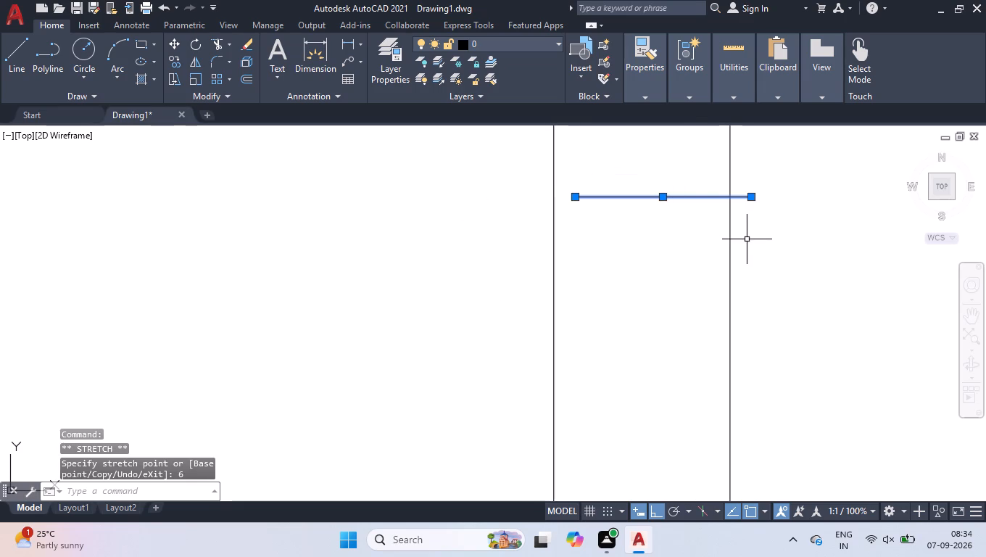
pyautogui.scroll(2, 618, 192)
pyautogui.click(499, 201)
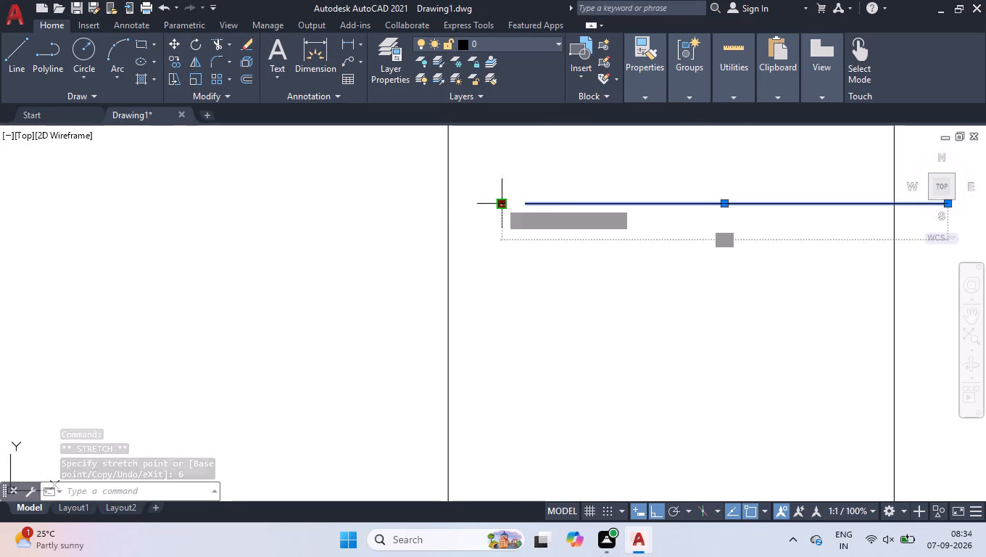
pyautogui.click(446, 200)
pyautogui.scroll(-2, 496, 249)
pyautogui.scroll(1, 679, 239)
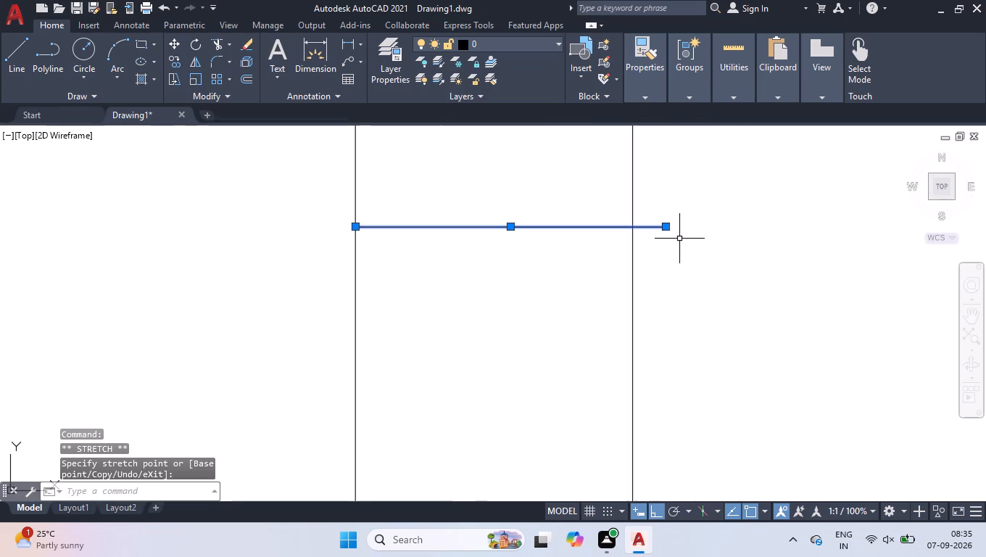
pyautogui.click(667, 227)
pyautogui.click(632, 225)
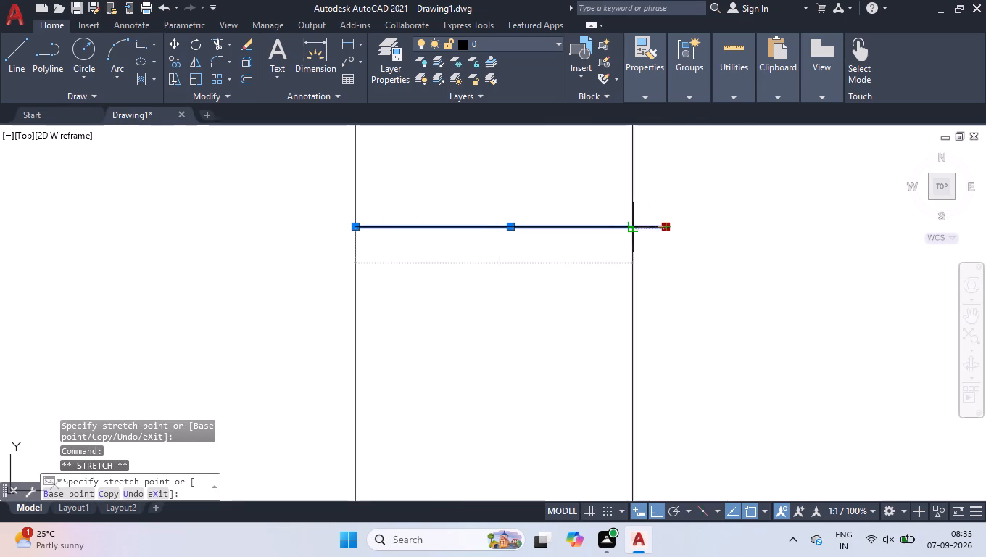
# Offset the short line 3' downward along the vertical partition to mark the door opening's other end.
pyautogui.scroll(-4, 638, 231)
pyautogui.scroll(-4, 638, 318)
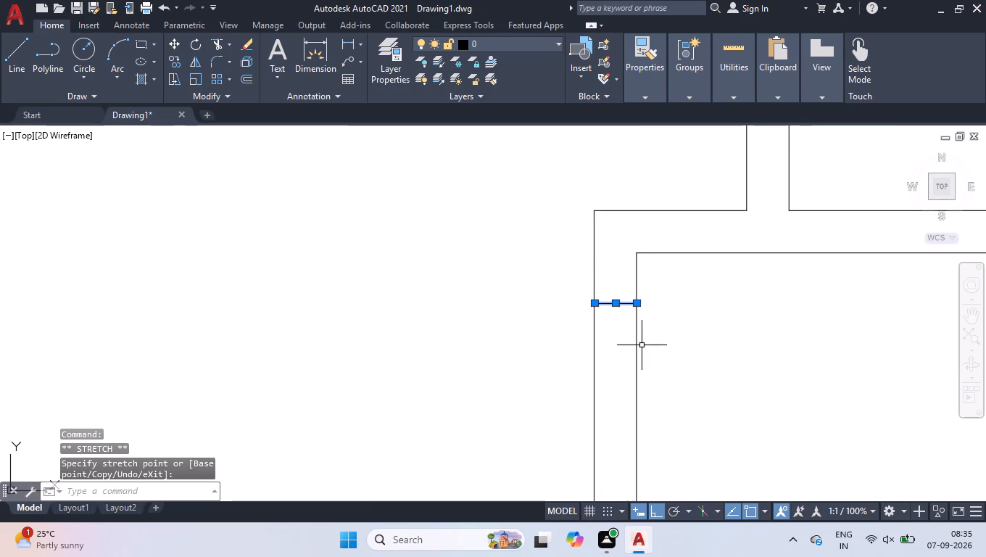
pyautogui.write('off')
pyautogui.press('Return')
pyautogui.write("3'")
pyautogui.press('Return')
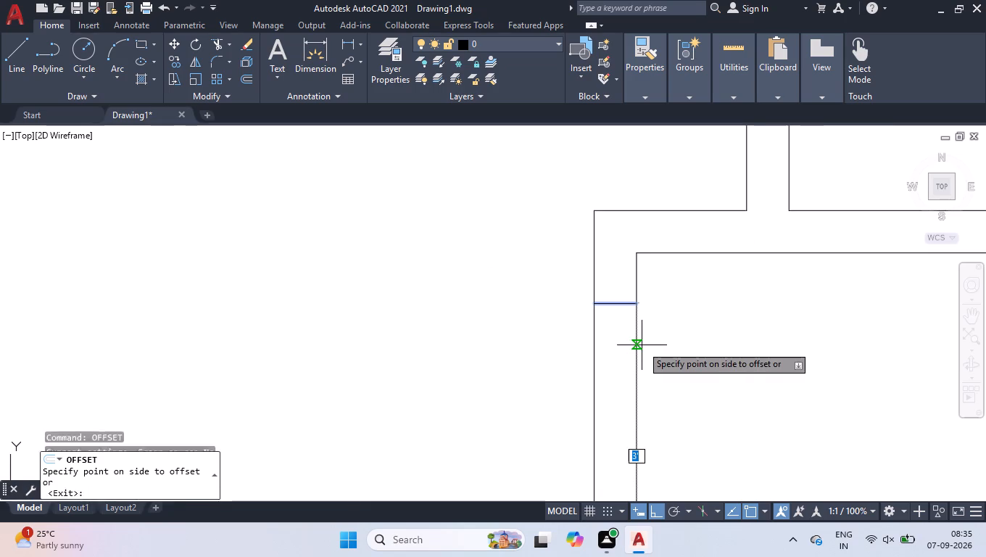
pyautogui.scroll(-3, 626, 346)
pyautogui.click(646, 392)
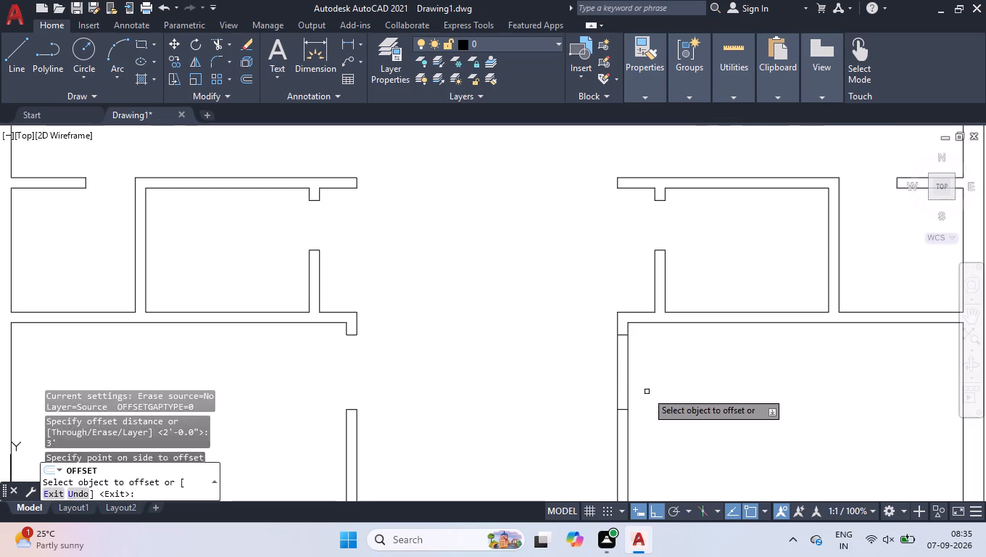
pyautogui.press('space')
pyautogui.scroll(4, 642, 389)
pyautogui.scroll(-1, 642, 392)
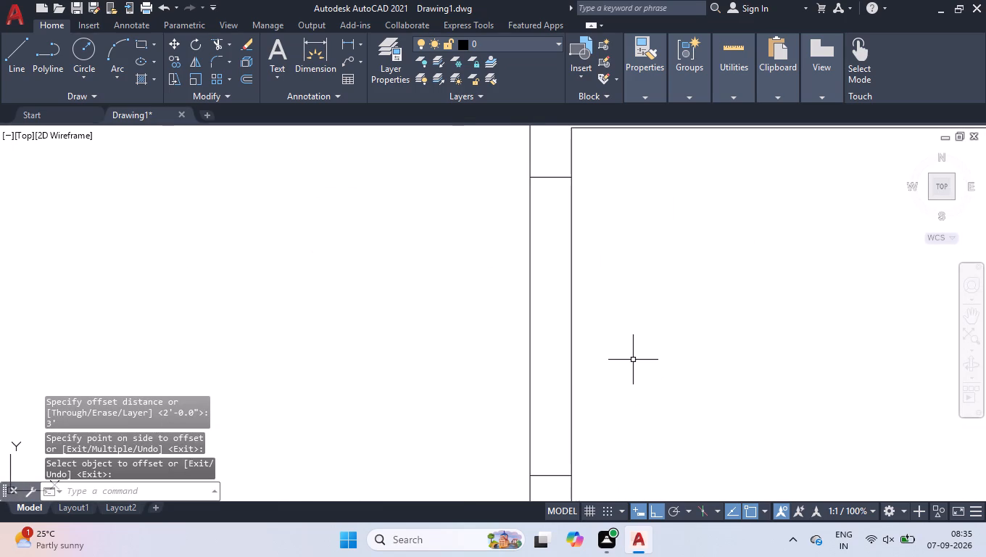
# Trim both partition faces between the two short lines to cut the door opening.
pyautogui.press('t')
pyautogui.write('r\\')
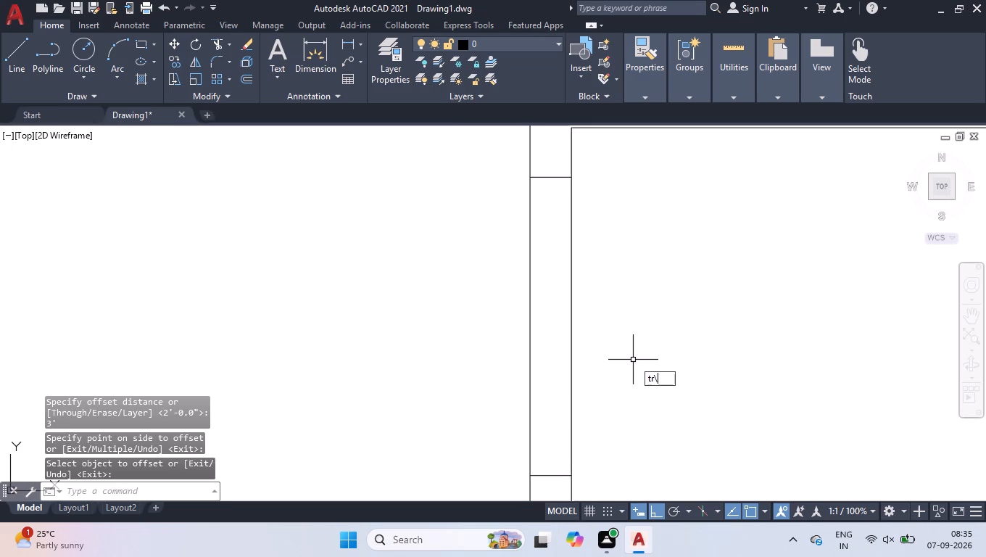
pyautogui.press('BackSpace')
pyautogui.press('Return')
pyautogui.click(576, 326)
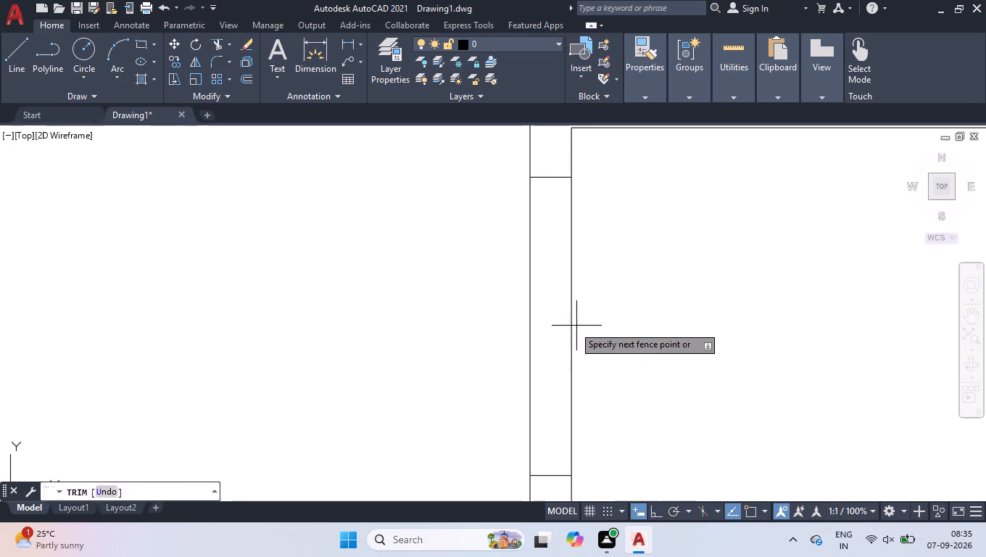
pyautogui.click(512, 310)
pyautogui.press('space')
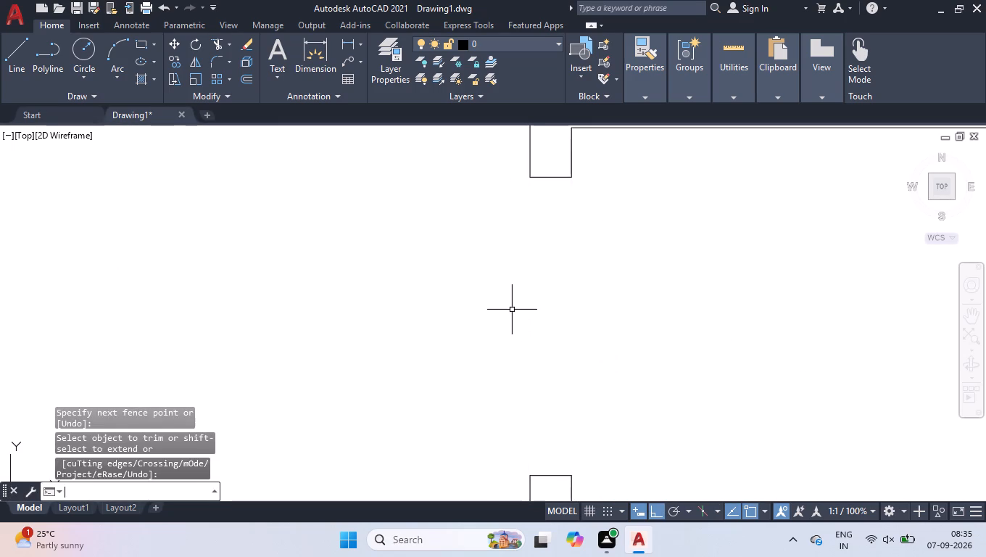
pyautogui.scroll(-3, 511, 310)
pyautogui.scroll(-3, 585, 305)
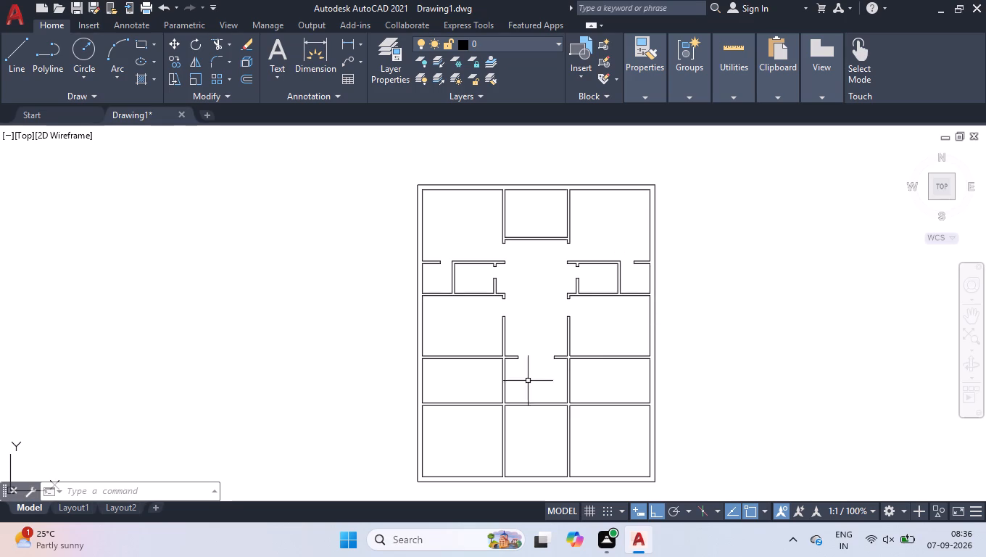
# Extend the upper and lower wall faces of the right room in the second row from the bottom across its inner partition.
pyautogui.scroll(2, 558, 418)
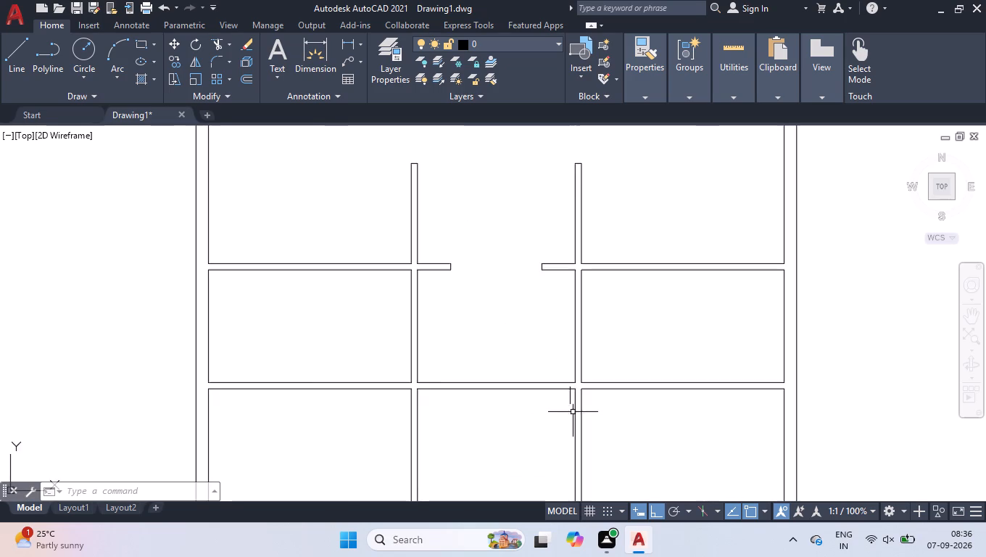
pyautogui.scroll(1, 574, 407)
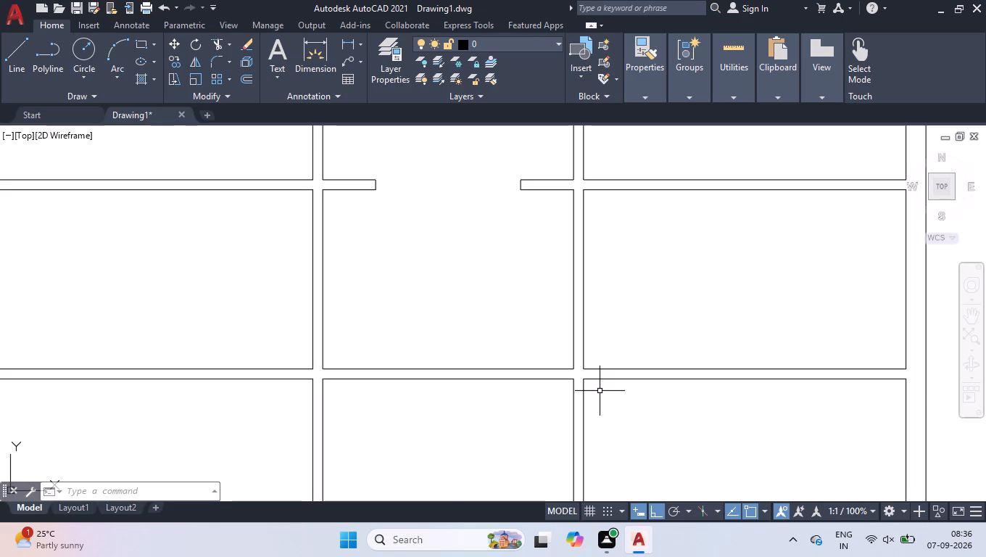
pyautogui.write('ex')
pyautogui.press('Return')
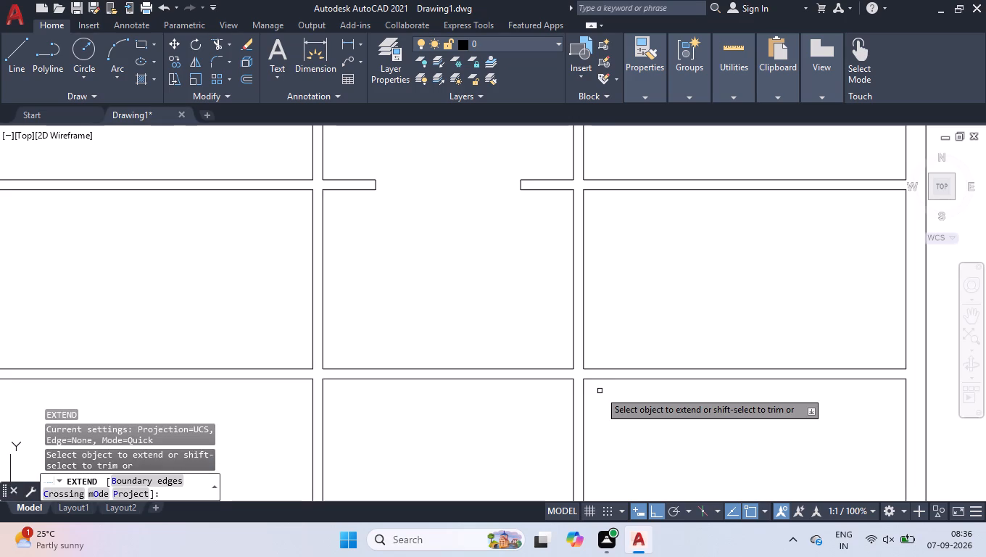
pyautogui.click(591, 371)
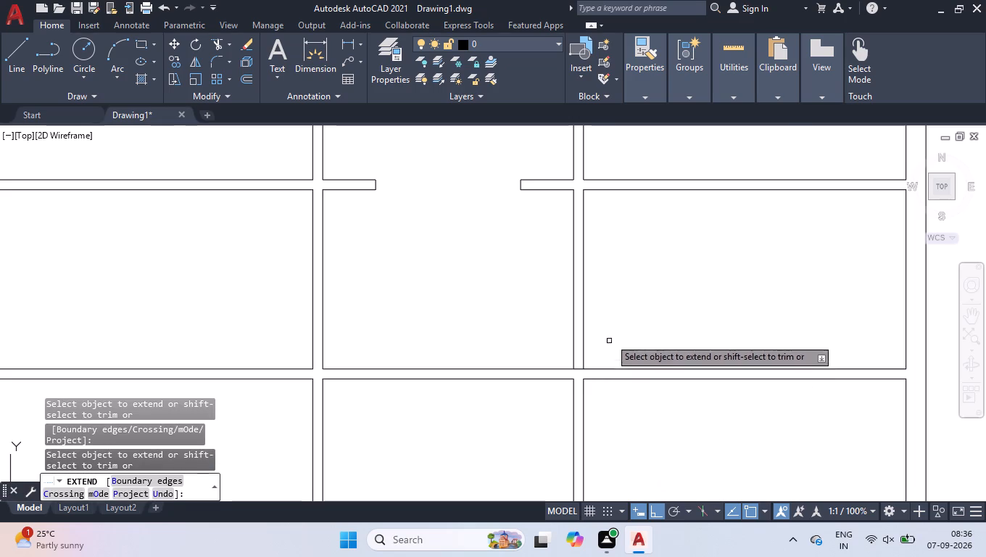
pyautogui.click(596, 189)
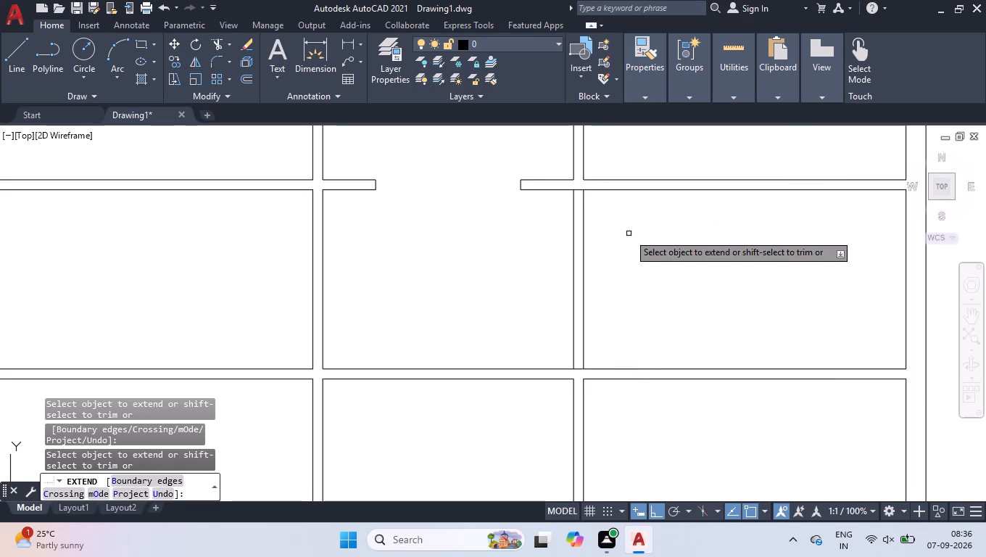
pyautogui.press('Return')
# Trim away both faces of the vertical partition between that right room and the middle room.
pyautogui.write('tr')
pyautogui.press('Return')
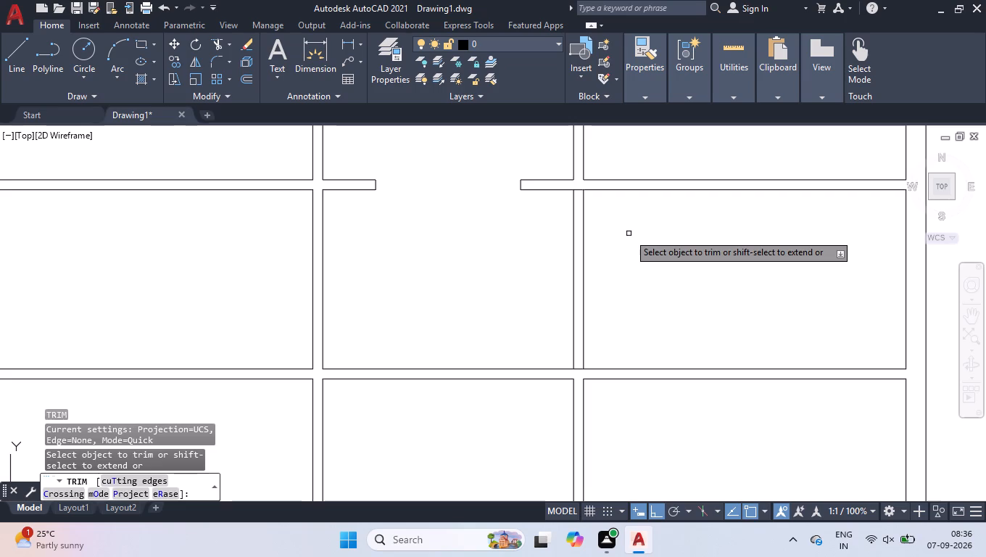
pyautogui.click(629, 234)
pyautogui.click(526, 263)
pyautogui.press('space')
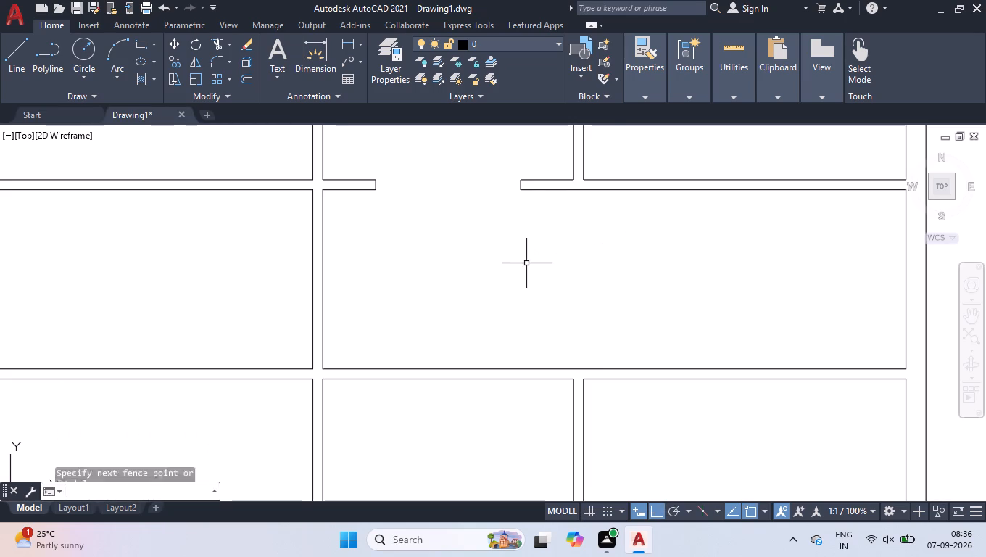
# Draw a short line across the top of the vertical partition between the left and middle rooms of the same row.
pyautogui.scroll(-2, 531, 265)
pyautogui.scroll(2, 422, 265)
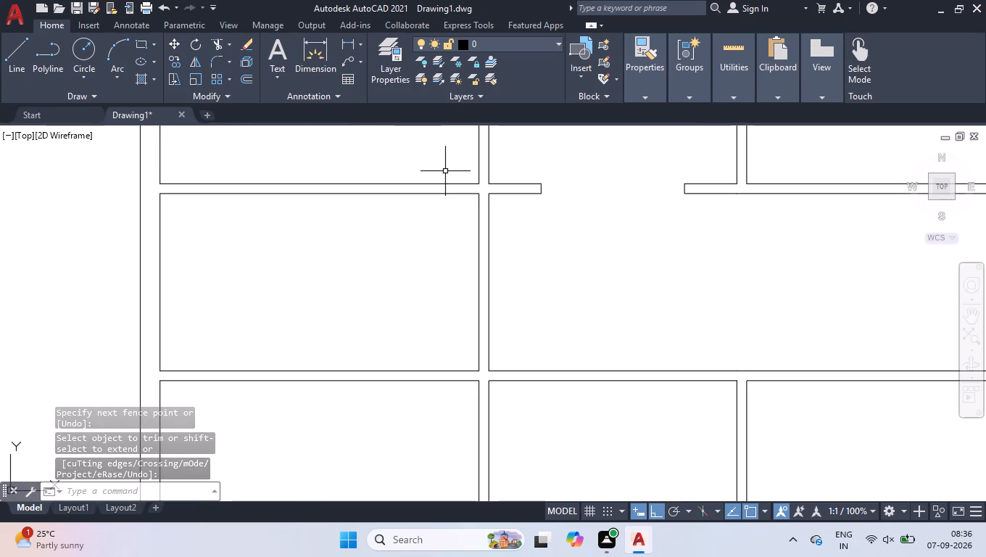
pyautogui.press('l')
pyautogui.press('Return')
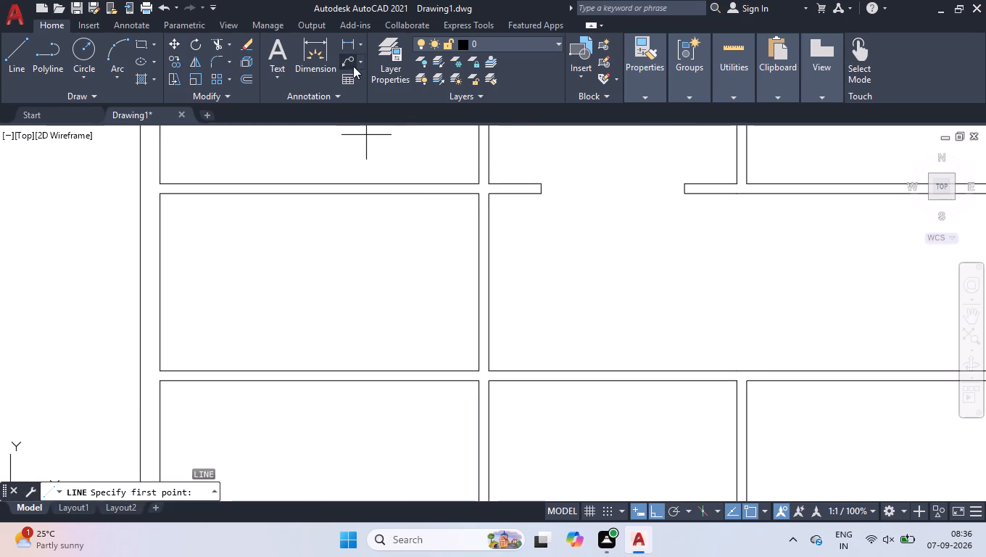
pyautogui.click(476, 197)
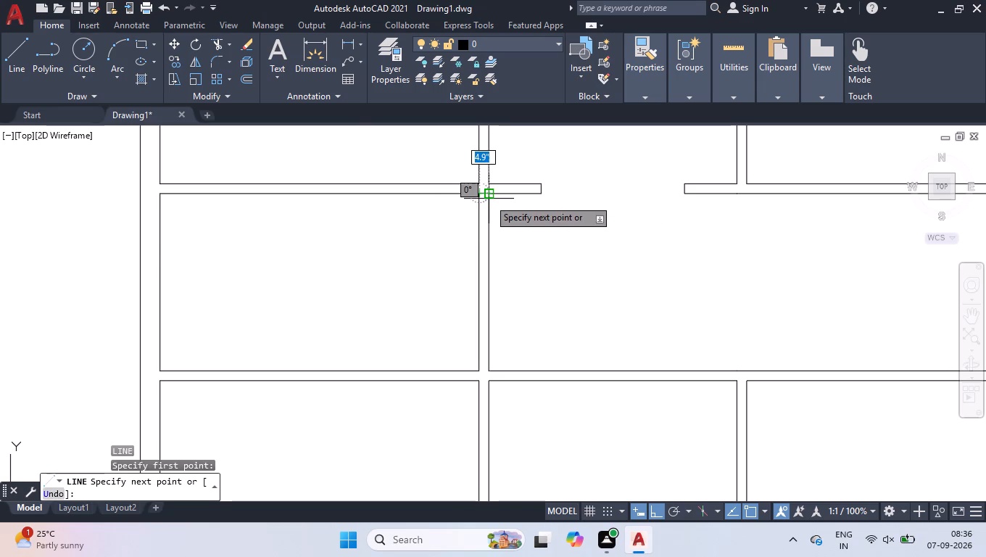
pyautogui.click(489, 199)
pyautogui.press('space')
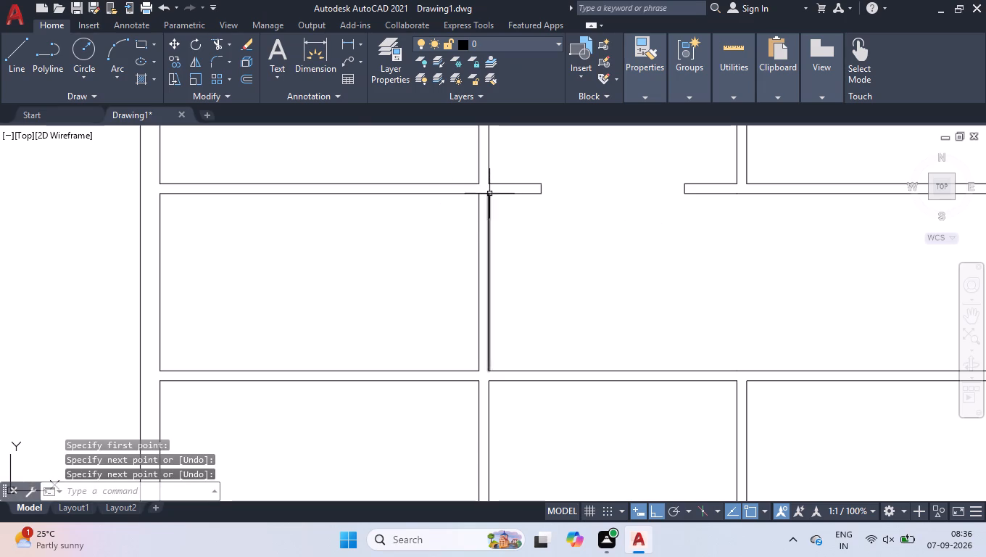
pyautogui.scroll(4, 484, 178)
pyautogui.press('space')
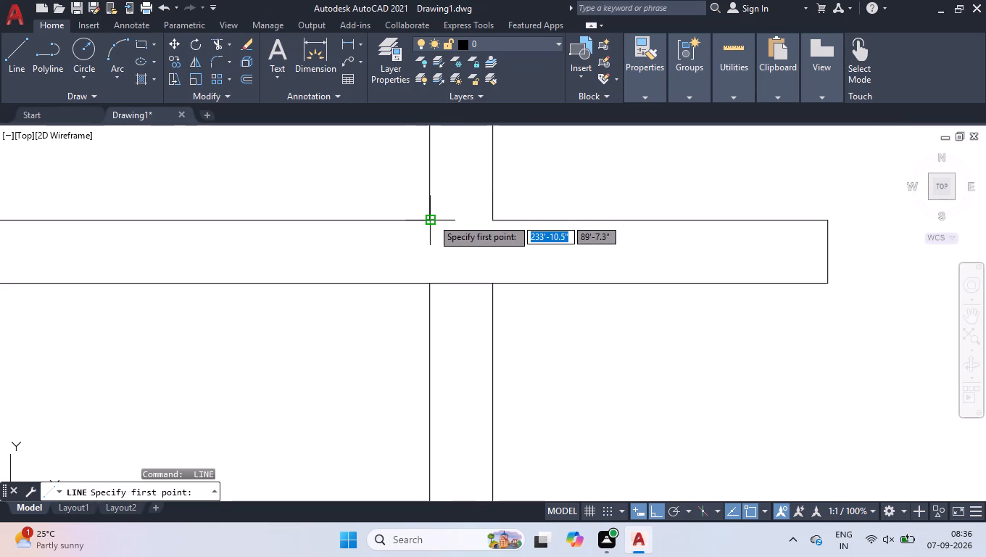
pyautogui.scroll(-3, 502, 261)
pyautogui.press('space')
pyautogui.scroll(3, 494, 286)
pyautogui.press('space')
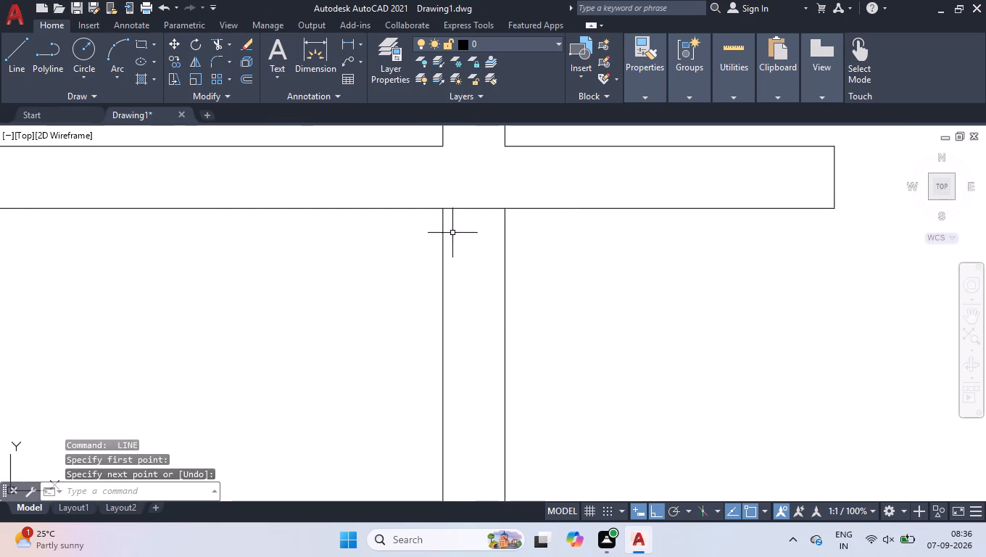
# Move the short line 2'8" down along the left vertical partition.
pyautogui.moveTo(406, 178); pyautogui.dragTo(447, 215)
pyautogui.click(632, 285)
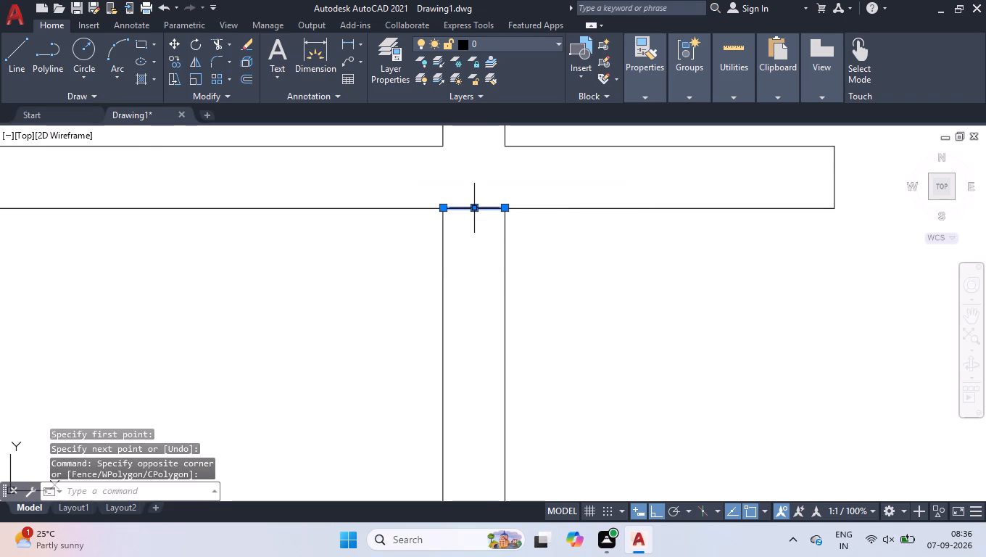
pyautogui.click(477, 205)
pyautogui.scroll(-4, 478, 255)
pyautogui.scroll(2, 478, 312)
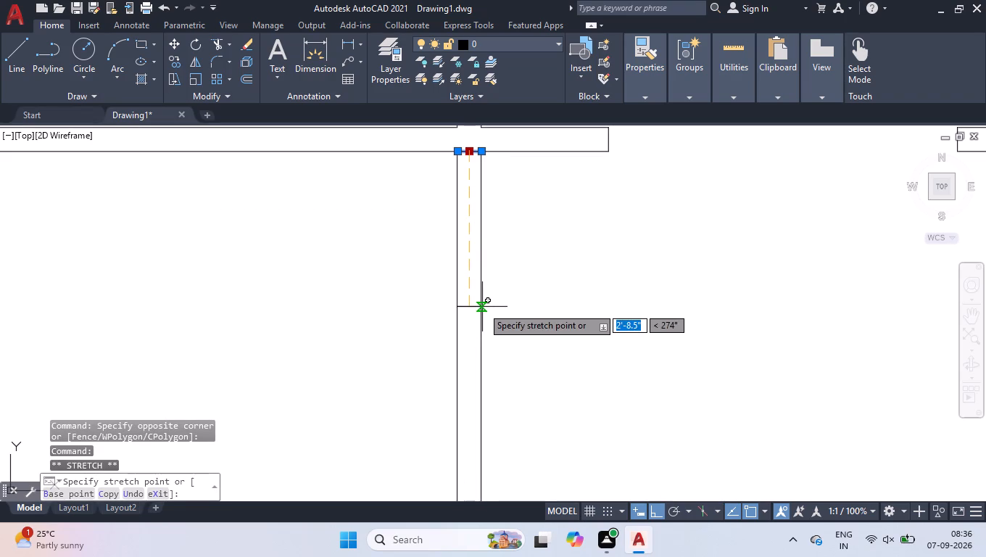
pyautogui.write("2'8")
pyautogui.press('Return')
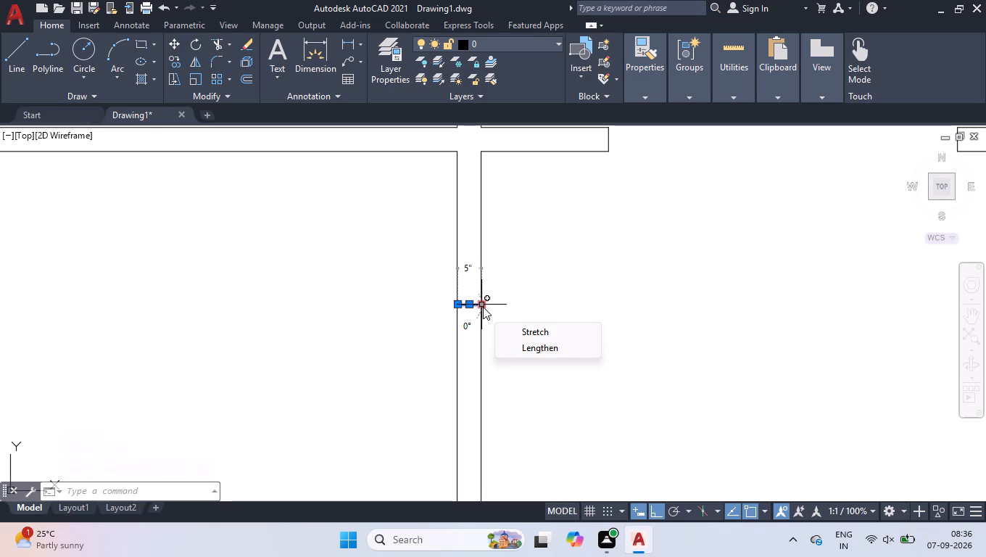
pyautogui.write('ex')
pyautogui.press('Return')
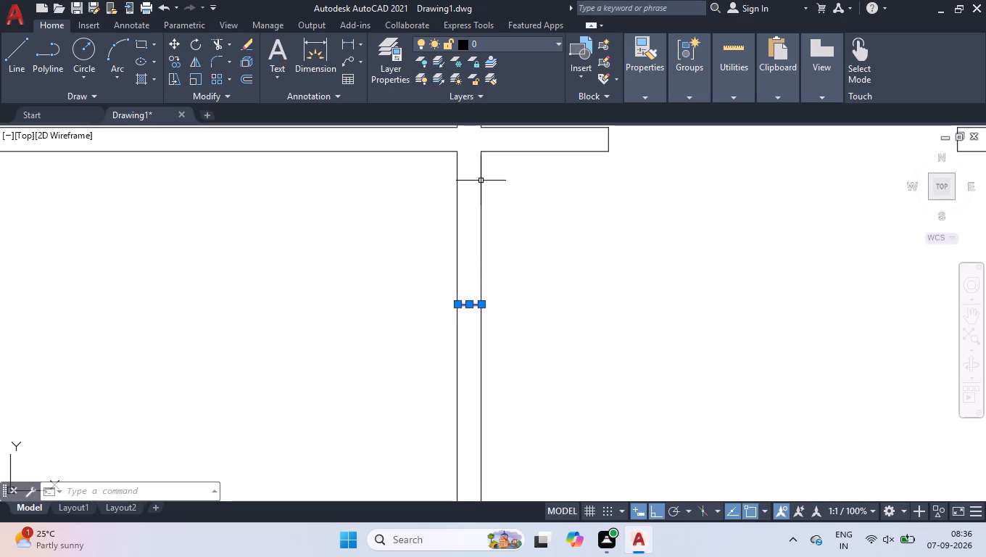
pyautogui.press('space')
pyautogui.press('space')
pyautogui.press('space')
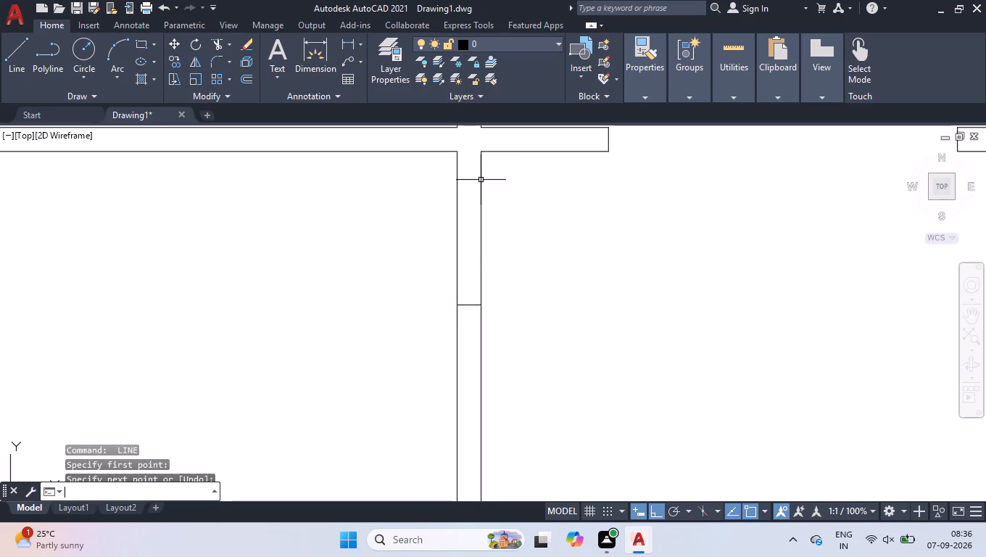
# Extend the upper wall's lower face across the top of the left vertical partition.
pyautogui.write('ex')
pyautogui.press('Return')
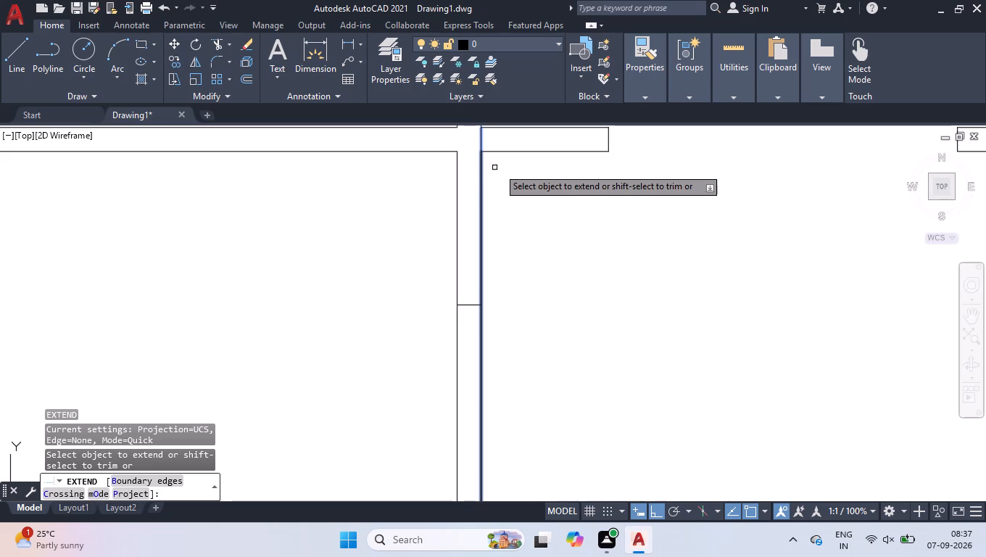
pyautogui.click(510, 152)
pyautogui.press('space')
# Trim both faces of the left vertical partition between the upper wall and the short line to open the doorway.
pyautogui.scroll(-3, 522, 213)
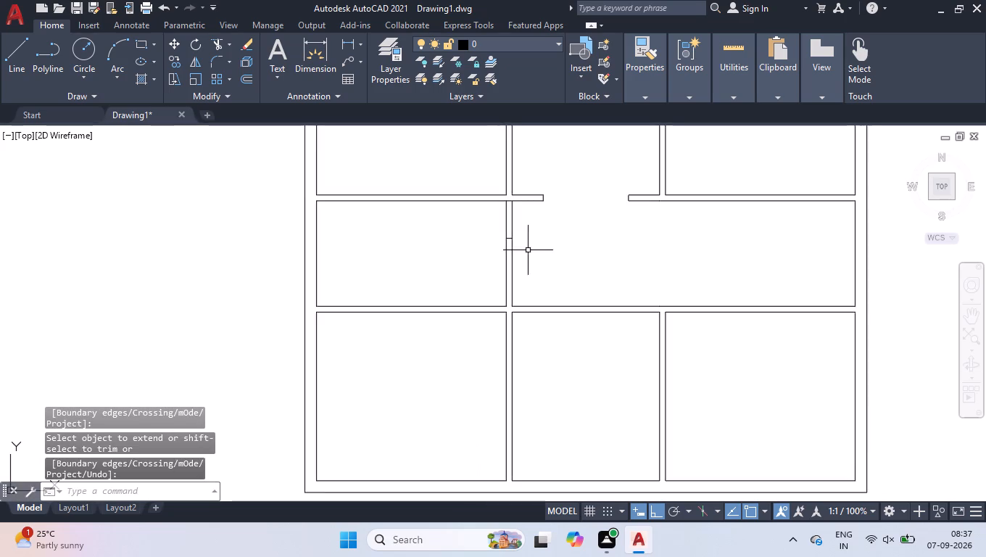
pyautogui.scroll(2, 531, 260)
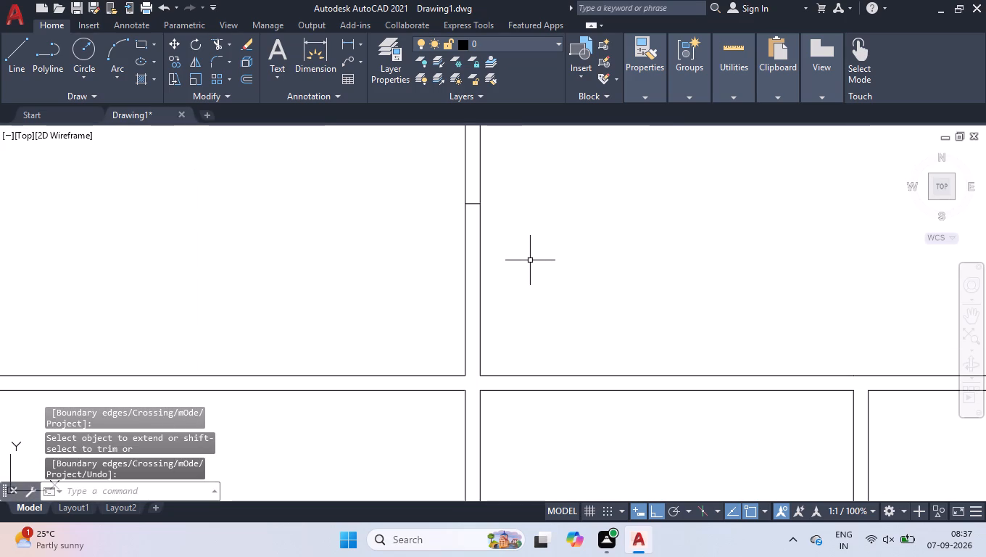
pyautogui.write('tr')
pyautogui.press('Return')
pyautogui.scroll(-1, 531, 269)
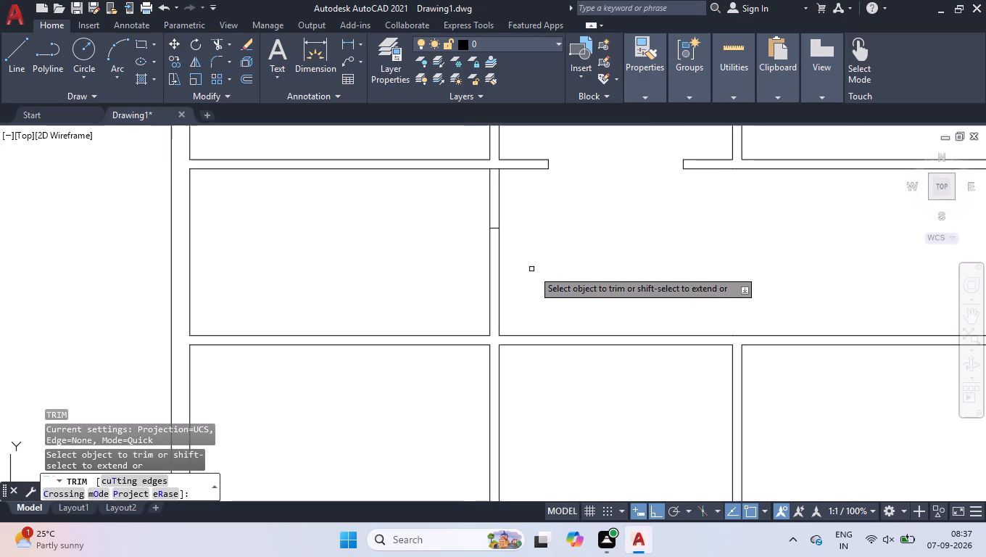
pyautogui.click(508, 195)
pyautogui.click(458, 205)
pyautogui.press('space')
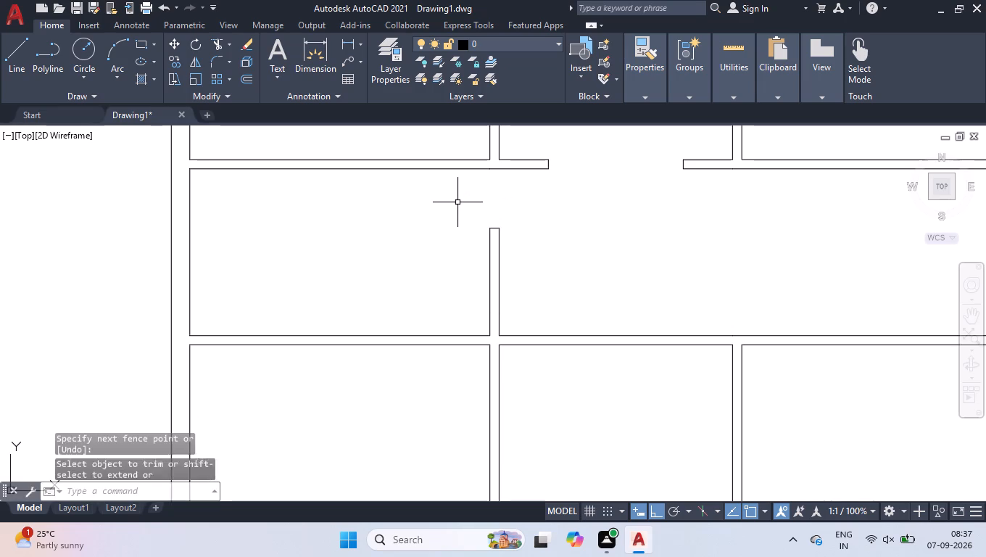
# Extend the left partition's right face down through the wall junction and the horizontal wall's lower face across to it.
pyautogui.scroll(1, 463, 359)
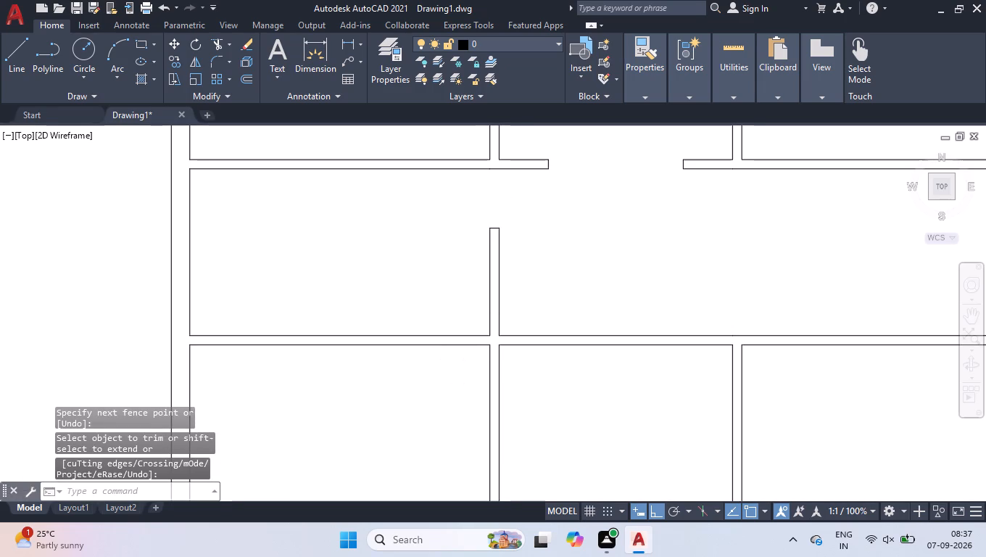
pyautogui.scroll(1, 463, 359)
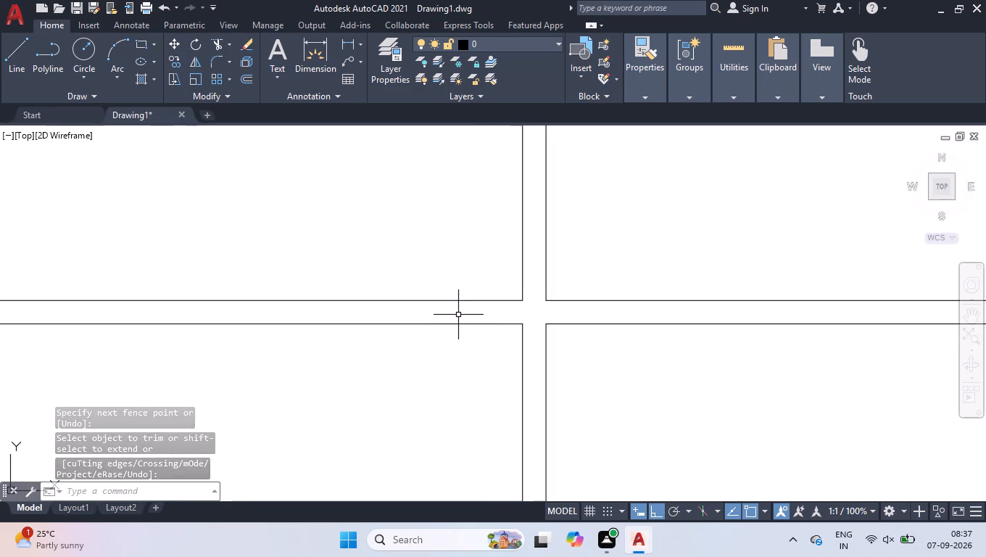
pyautogui.write('ex')
pyautogui.press('Return')
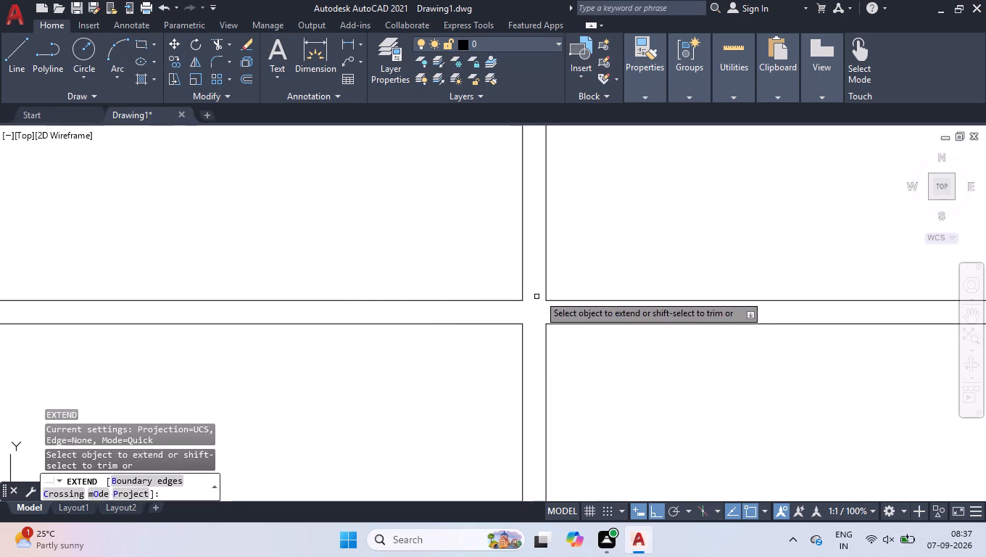
pyautogui.click(547, 284)
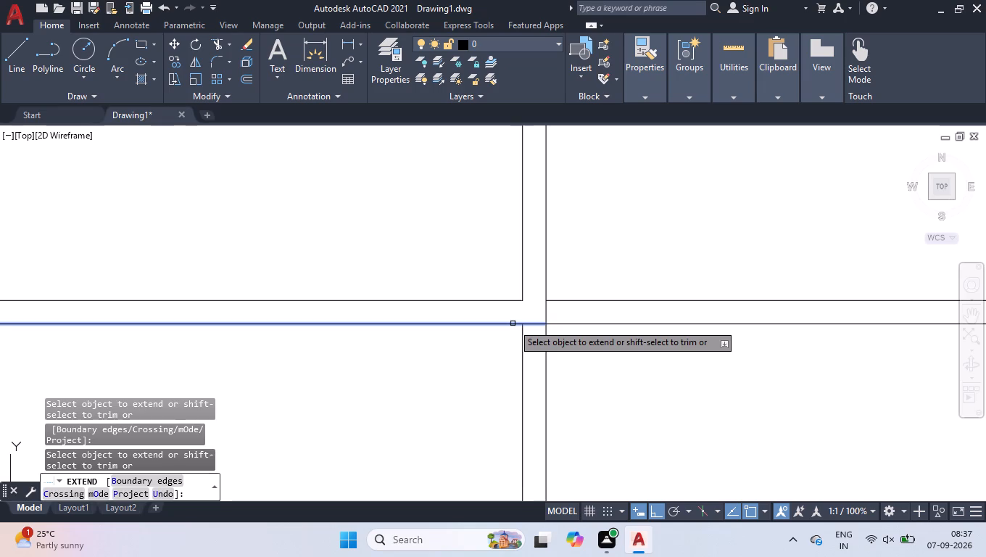
pyautogui.click(513, 323)
pyautogui.press('space')
# Extend the left face of the lower right partition up to the horizontal wall's upper face.
pyautogui.scroll(-2, 498, 363)
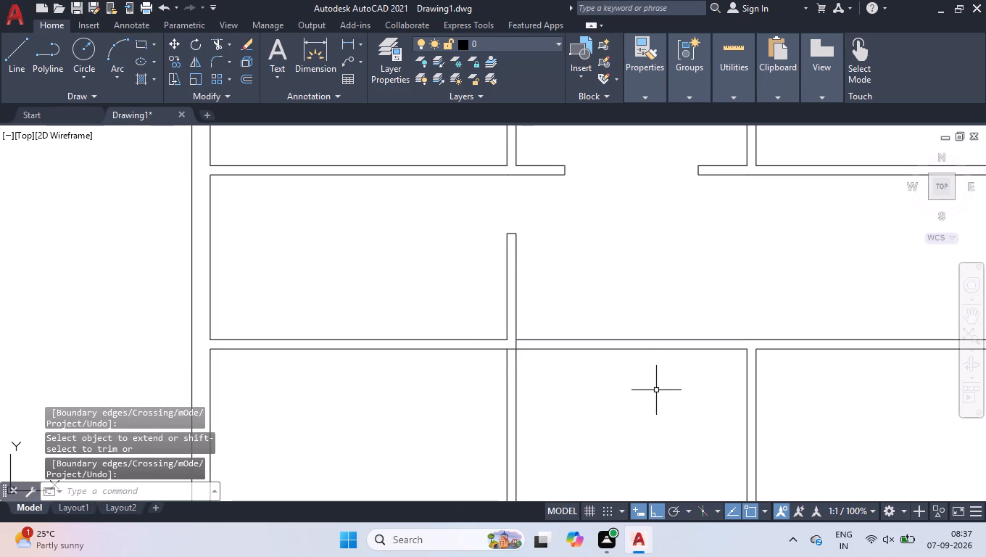
pyautogui.scroll(2, 779, 395)
pyautogui.press('space')
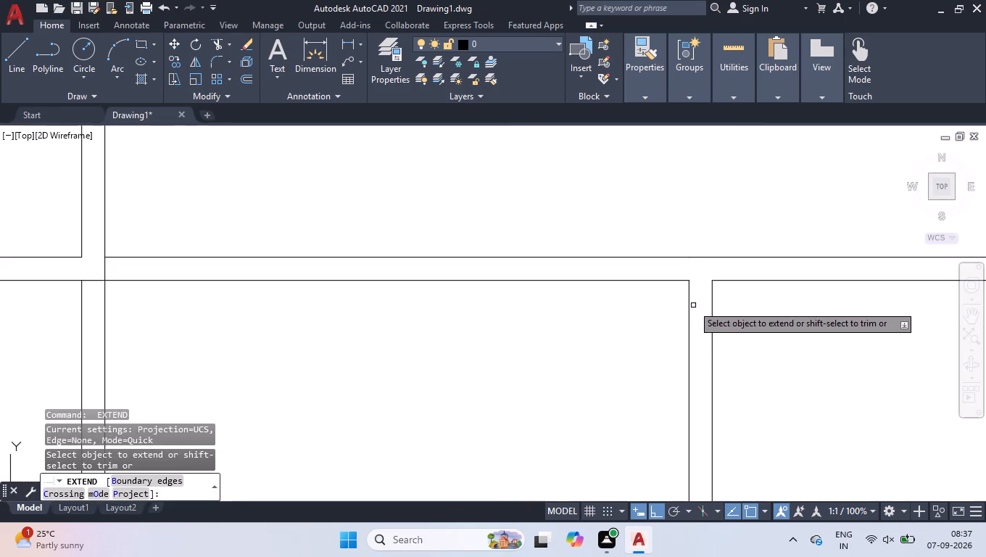
pyautogui.click(690, 303)
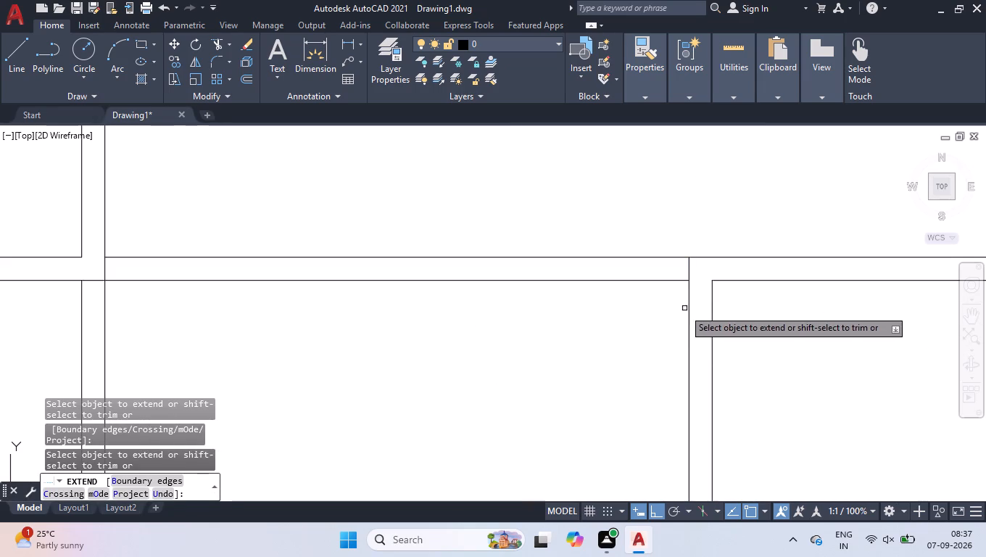
pyautogui.press('space')
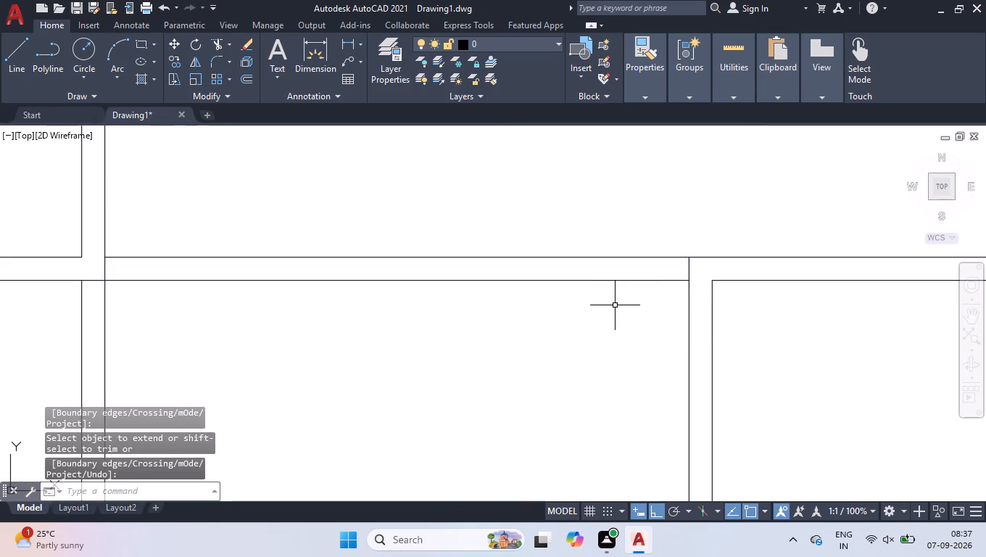
# Trim both faces of the horizontal wall between the left and right partitions to merge the two middle rooms.
pyautogui.write('tr')
pyautogui.press('Return')
pyautogui.click(453, 344)
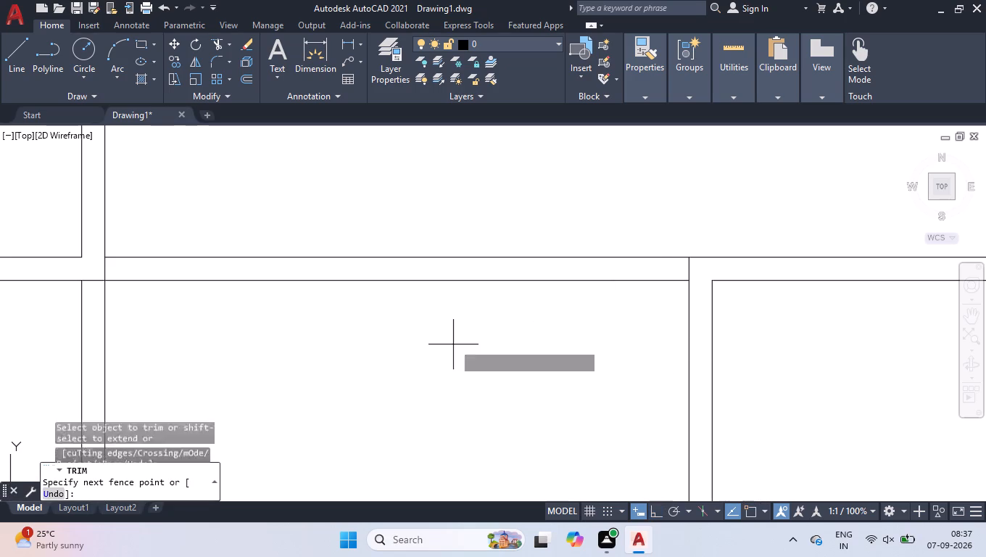
pyautogui.click(519, 218)
pyautogui.press('space')
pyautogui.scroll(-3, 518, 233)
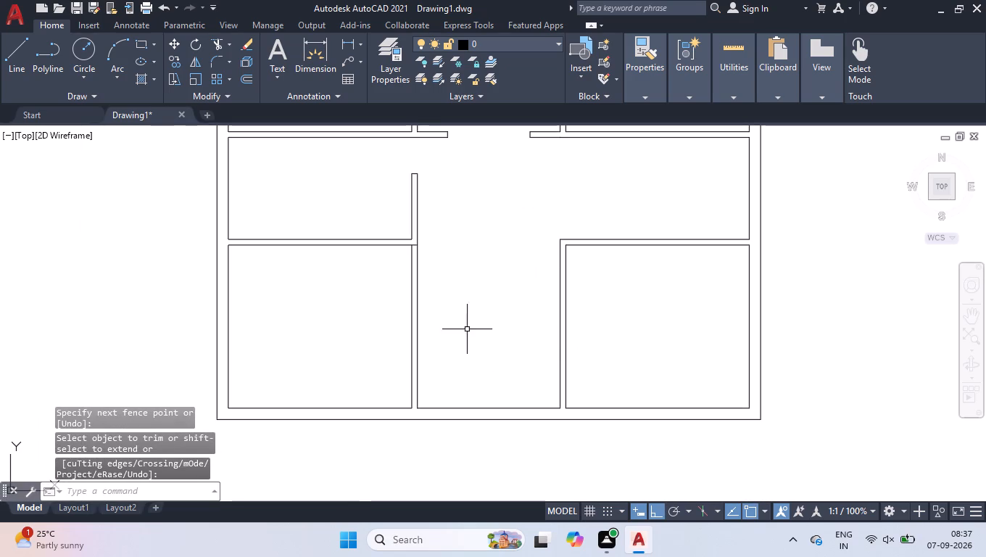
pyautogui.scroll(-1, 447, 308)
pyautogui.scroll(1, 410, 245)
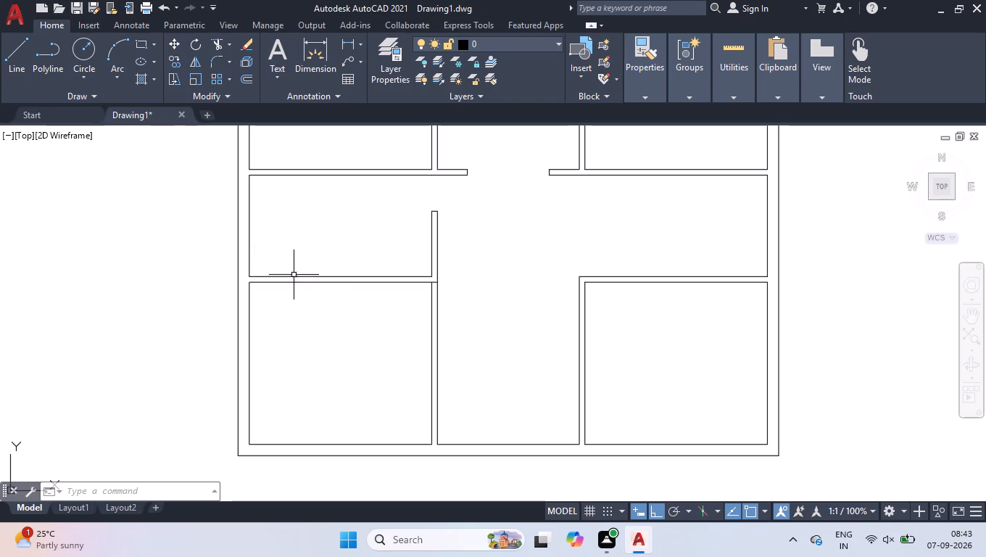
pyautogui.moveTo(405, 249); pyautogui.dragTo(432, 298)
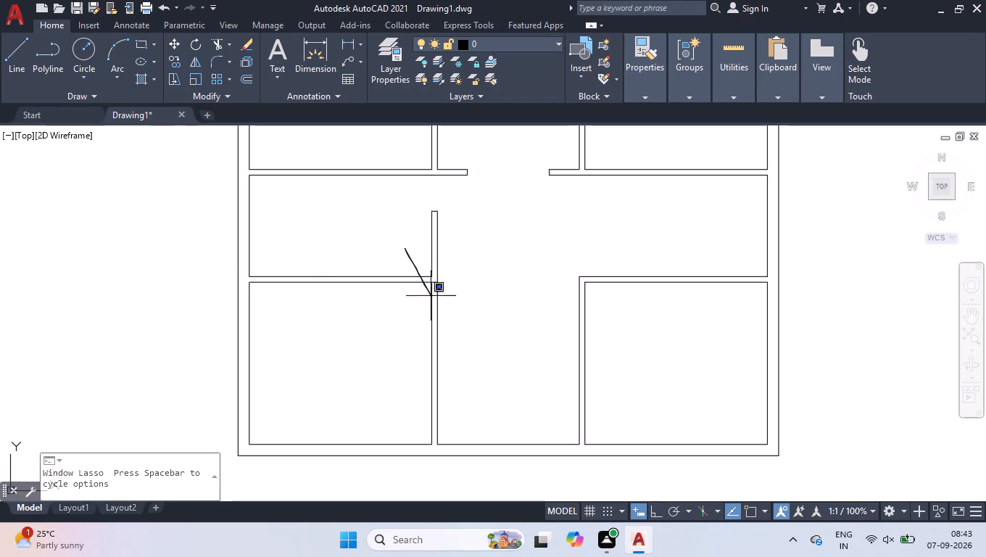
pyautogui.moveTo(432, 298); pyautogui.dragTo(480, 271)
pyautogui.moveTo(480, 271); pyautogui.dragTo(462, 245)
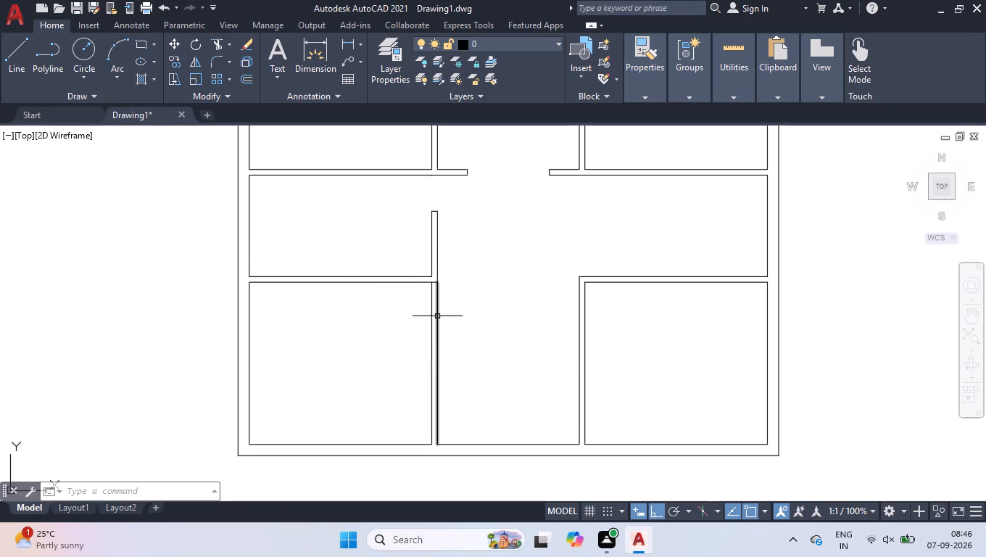
# Draw a 5" line across the lower left partition, level with the horizontal wall's lower face.
pyautogui.scroll(4, 432, 273)
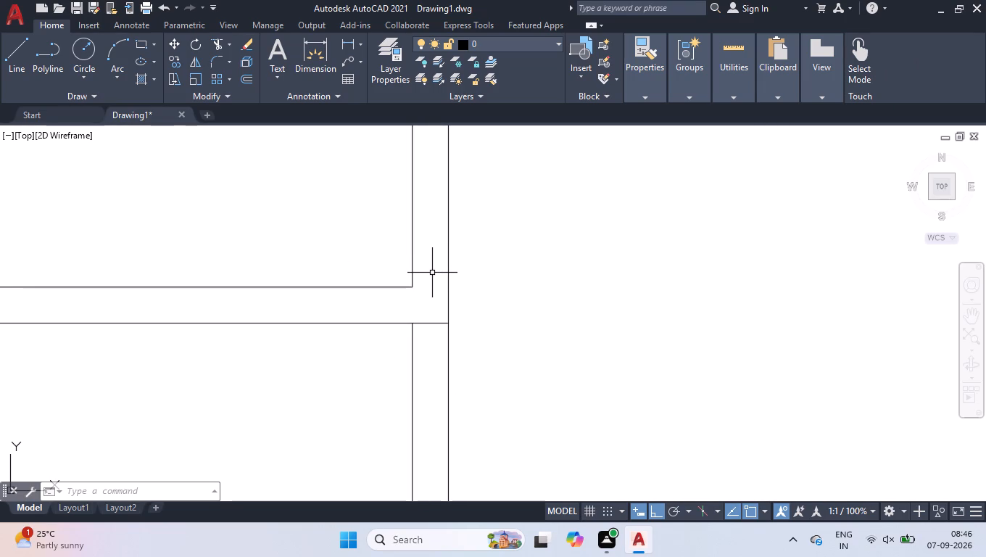
pyautogui.press('l')
pyautogui.press('Return')
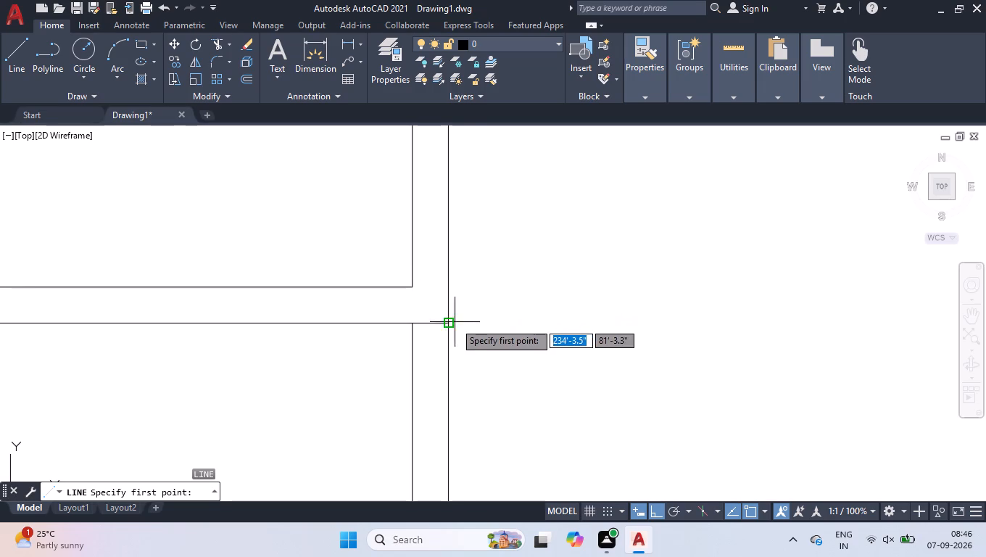
pyautogui.click(451, 327)
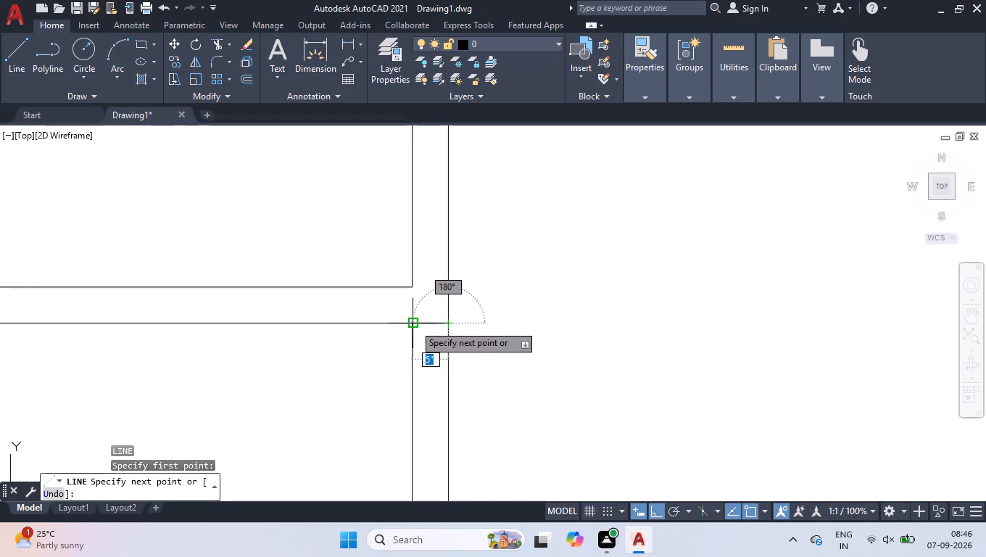
pyautogui.click(413, 324)
pyautogui.press('space')
# Move the short line 6" down along the lower left partition.
pyautogui.click(400, 310)
pyautogui.click(463, 355)
pyautogui.scroll(1, 434, 340)
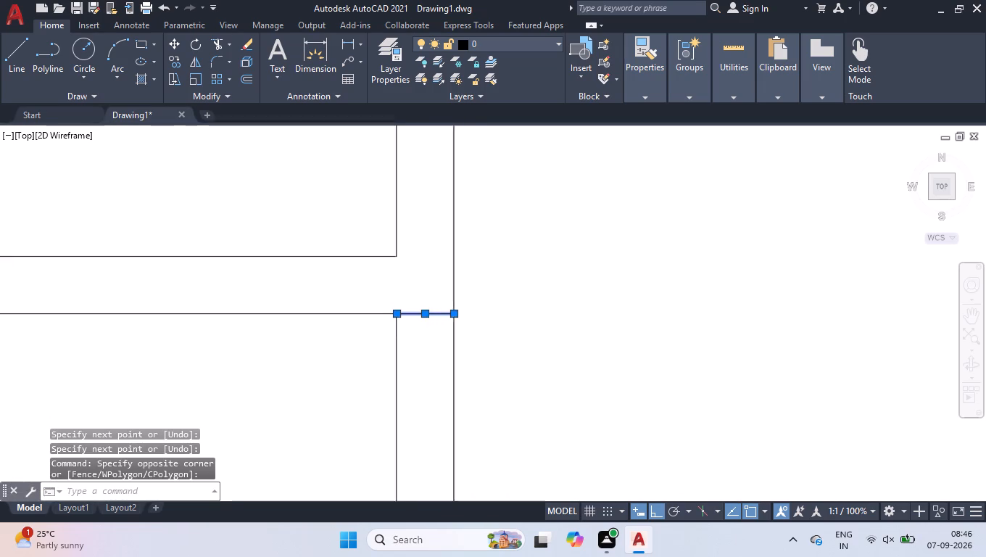
pyautogui.scroll(2, 434, 340)
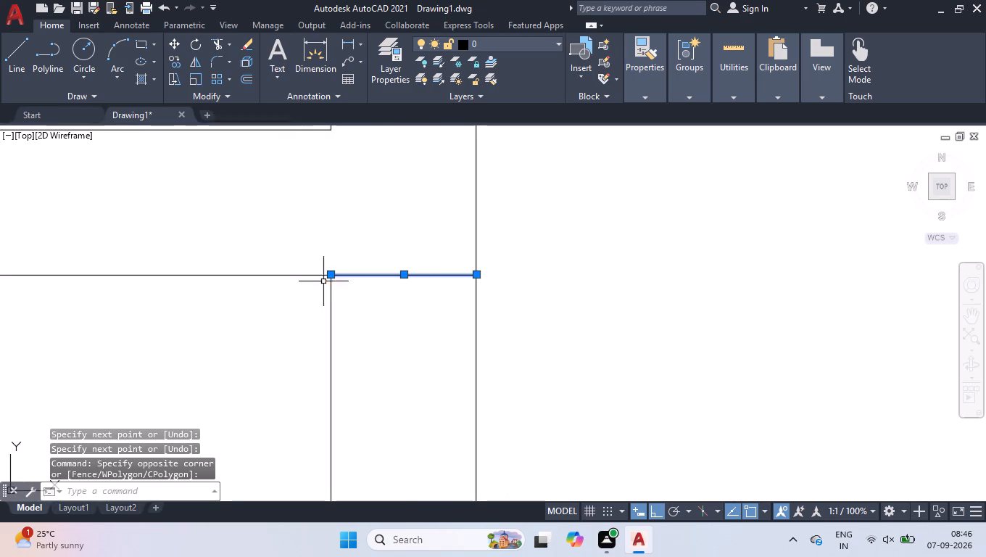
pyautogui.click(402, 273)
pyautogui.scroll(-8, 410, 299)
pyautogui.scroll(5, 507, 302)
pyautogui.scroll(-6, 449, 310)
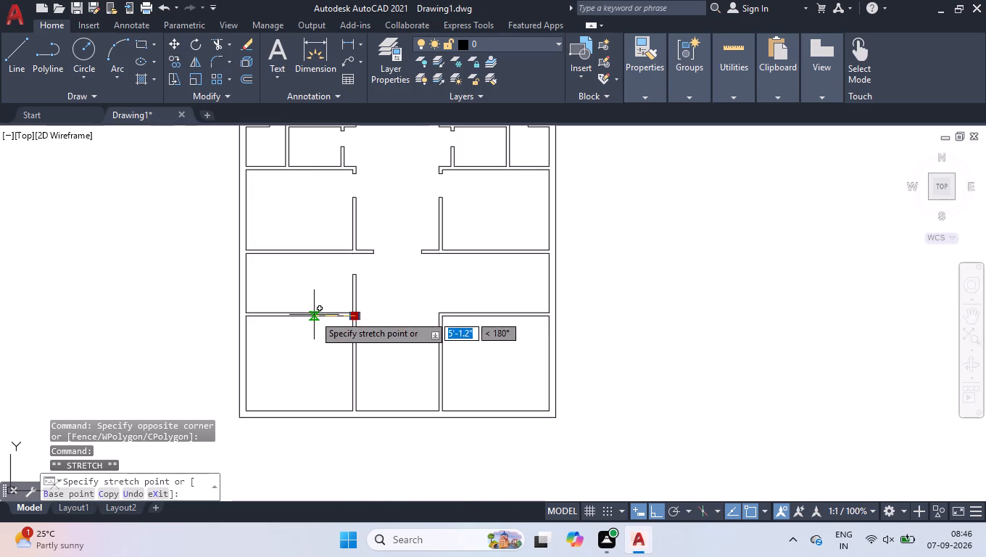
pyautogui.scroll(3, 314, 315)
pyautogui.scroll(-2, 423, 297)
pyautogui.scroll(3, 427, 340)
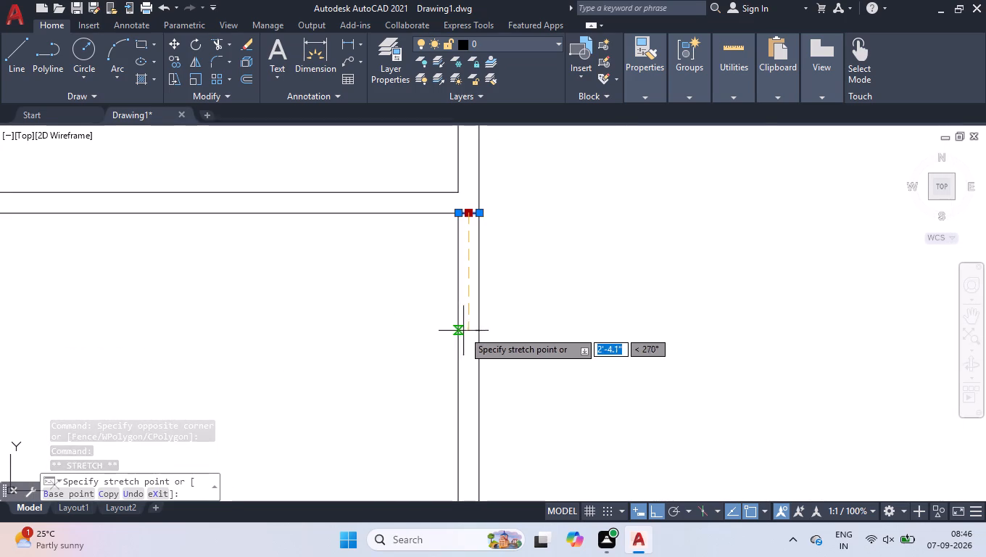
pyautogui.press('6')
pyautogui.press('Return')
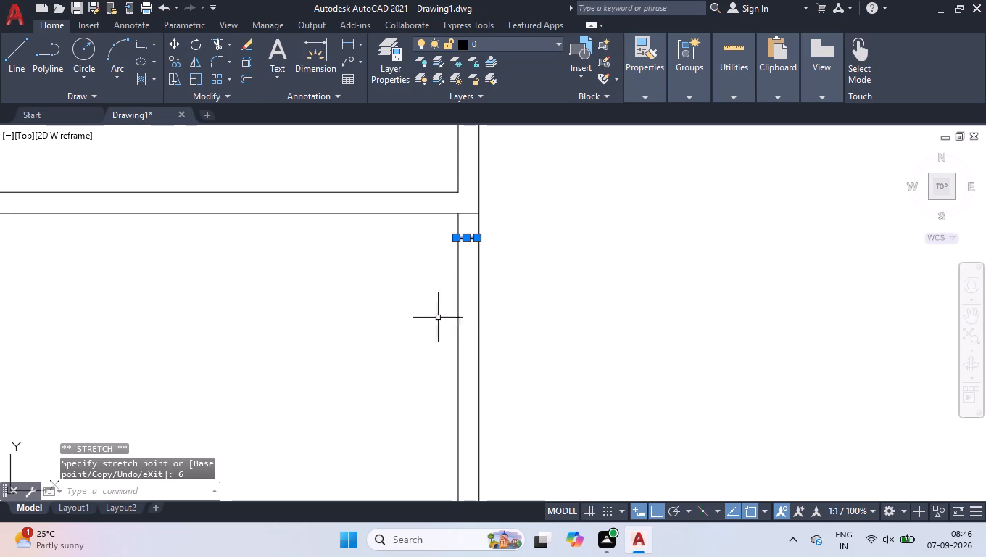
# Stretch the short line's two ends so they meet the right and left faces of the partition.
pyautogui.scroll(3, 455, 225)
pyautogui.scroll(3, 518, 278)
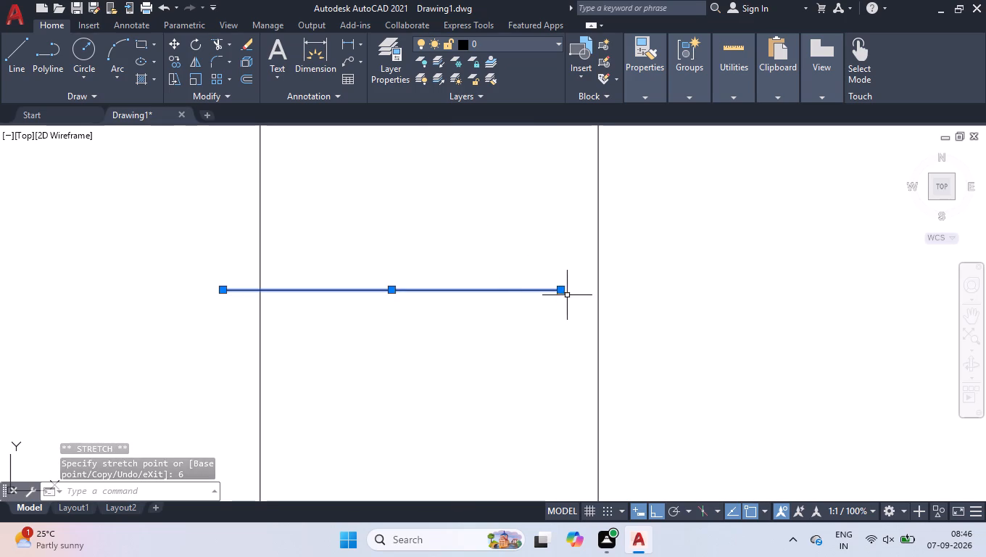
pyautogui.click(558, 290)
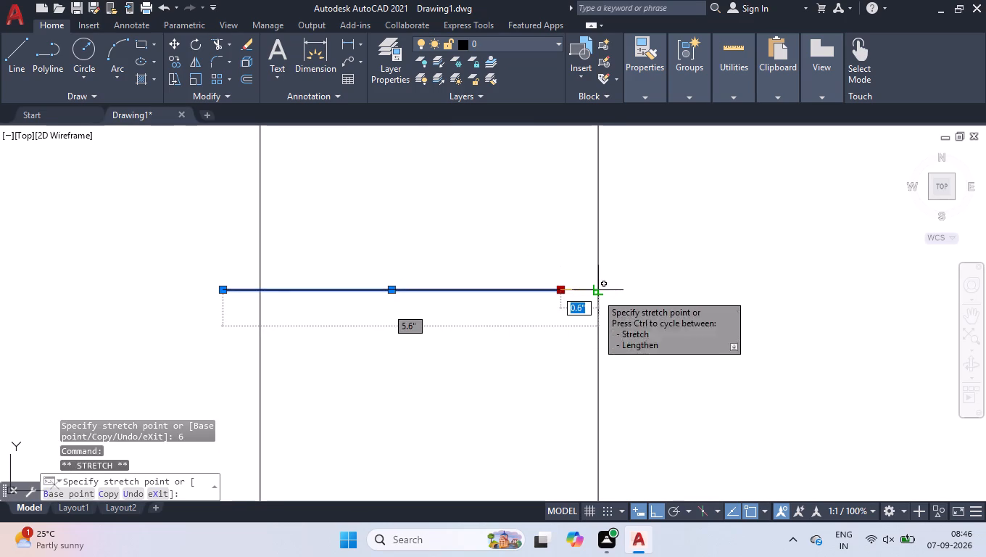
pyautogui.click(594, 294)
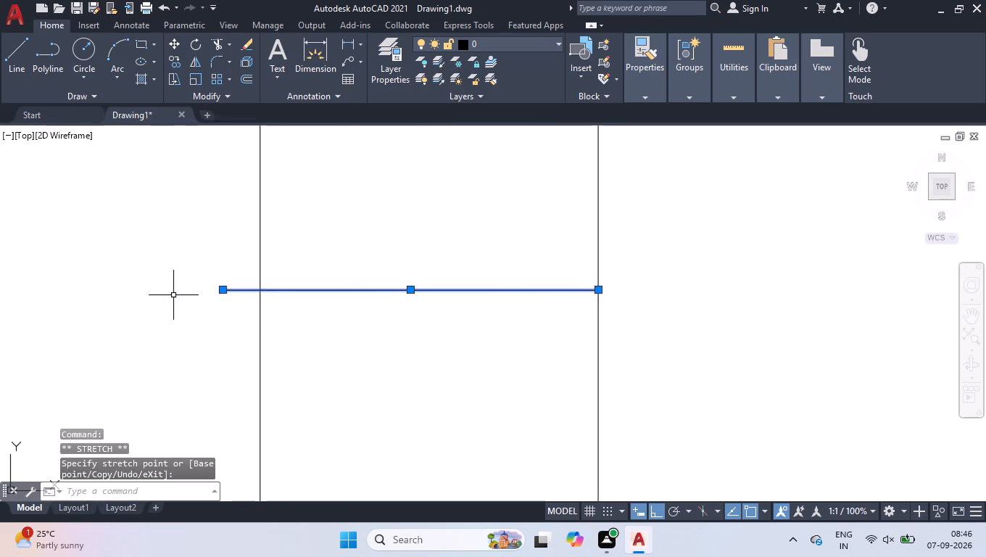
pyautogui.click(221, 291)
pyautogui.click(257, 294)
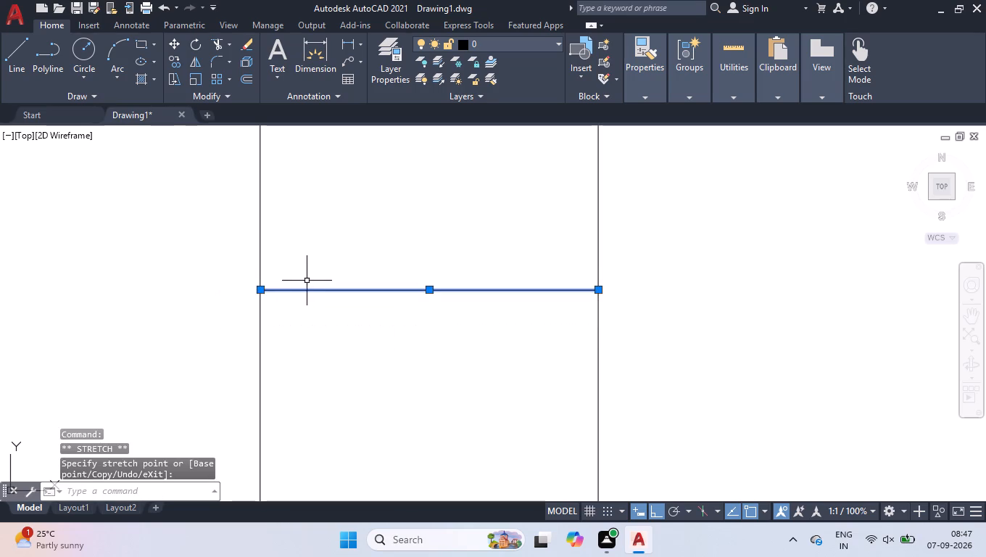
# Offset the short line 3' downward to mark the other side of the doorway.
pyautogui.write('off')
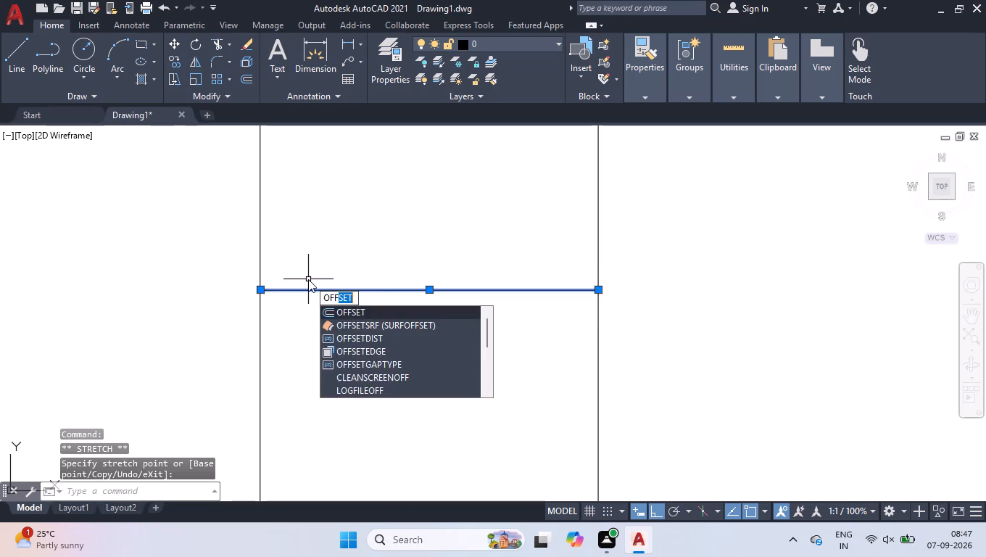
pyautogui.press('Return')
pyautogui.write('3;')
pyautogui.press('BackSpace')
pyautogui.press("'")
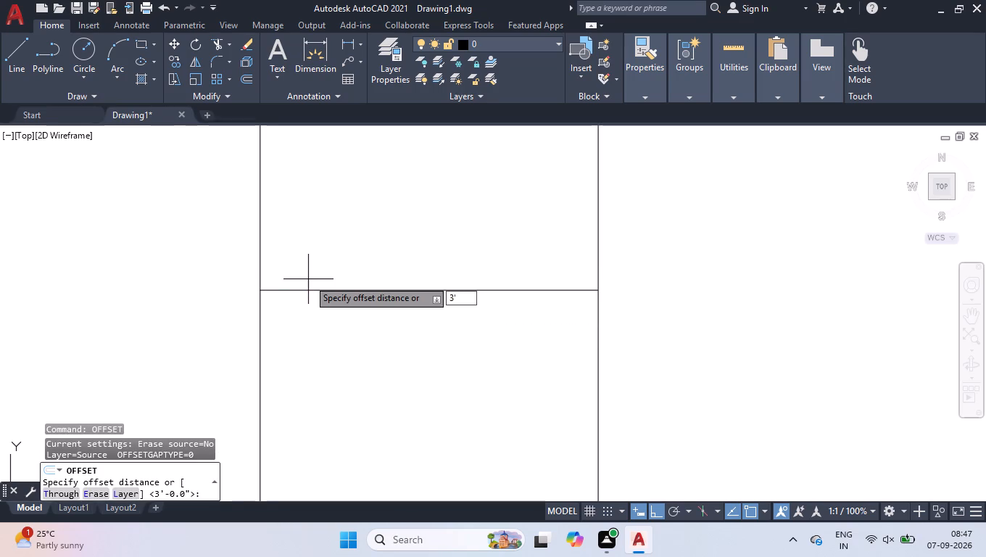
pyautogui.press('Return')
pyautogui.scroll(-4, 420, 327)
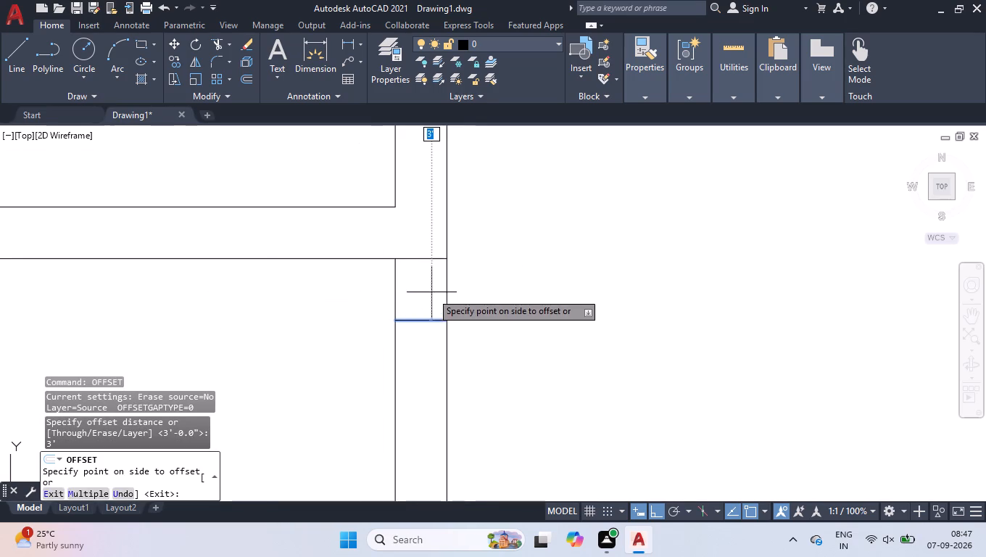
pyautogui.scroll(-1, 542, 305)
pyautogui.scroll(-3, 527, 367)
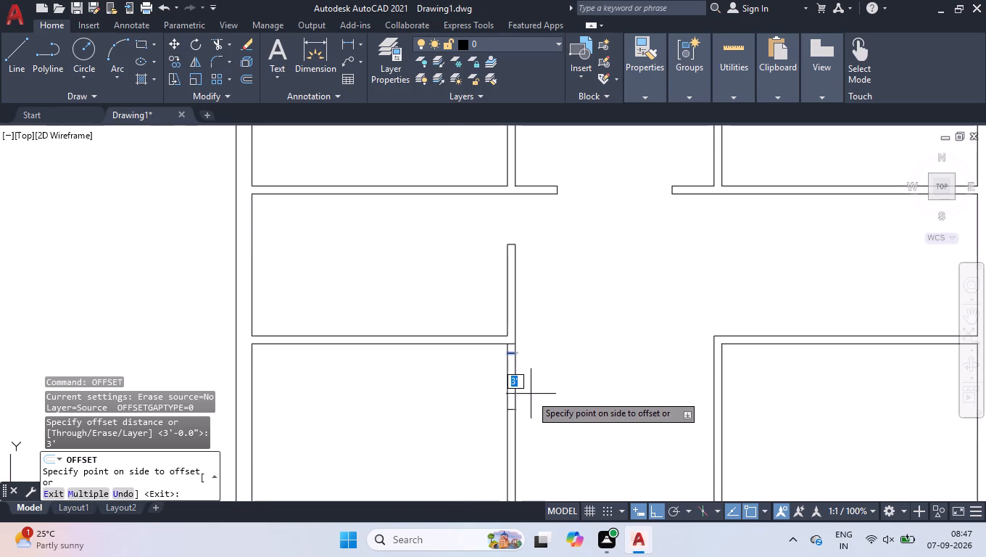
pyautogui.scroll(3, 530, 405)
pyautogui.click(529, 402)
pyautogui.press('space')
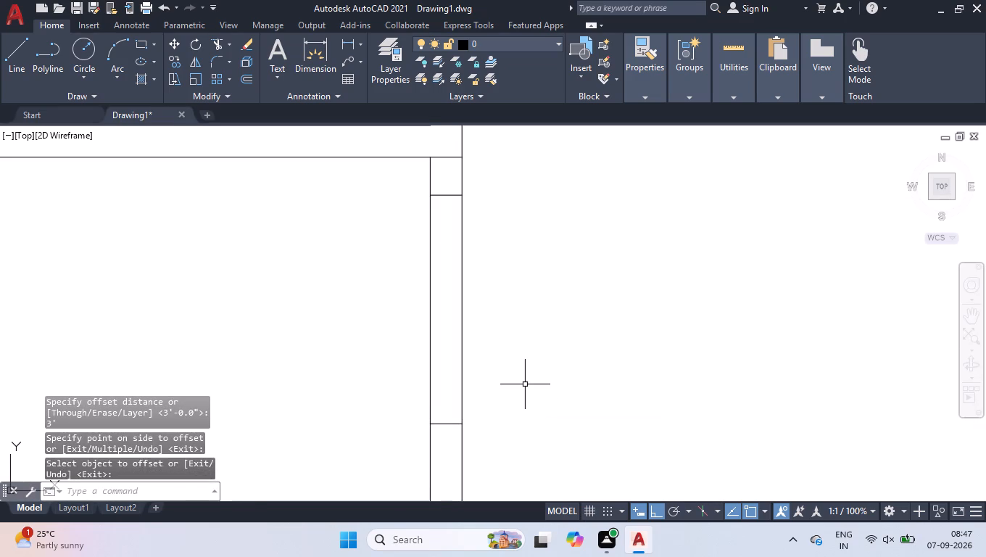
# Trim both faces of the lower left partition between the two short lines to open the doorway.
pyautogui.write('tr')
pyautogui.press('Return')
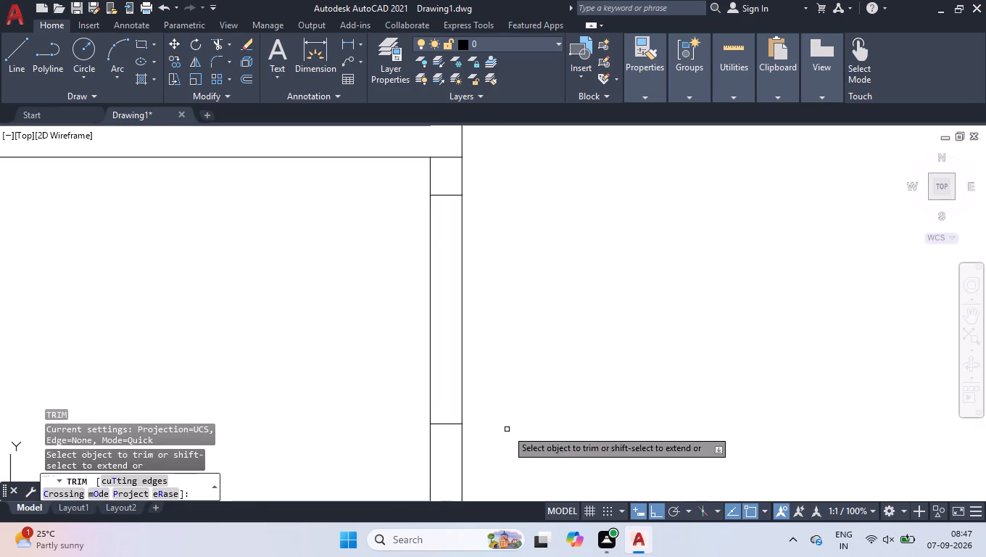
pyautogui.click(476, 305)
pyautogui.click(412, 307)
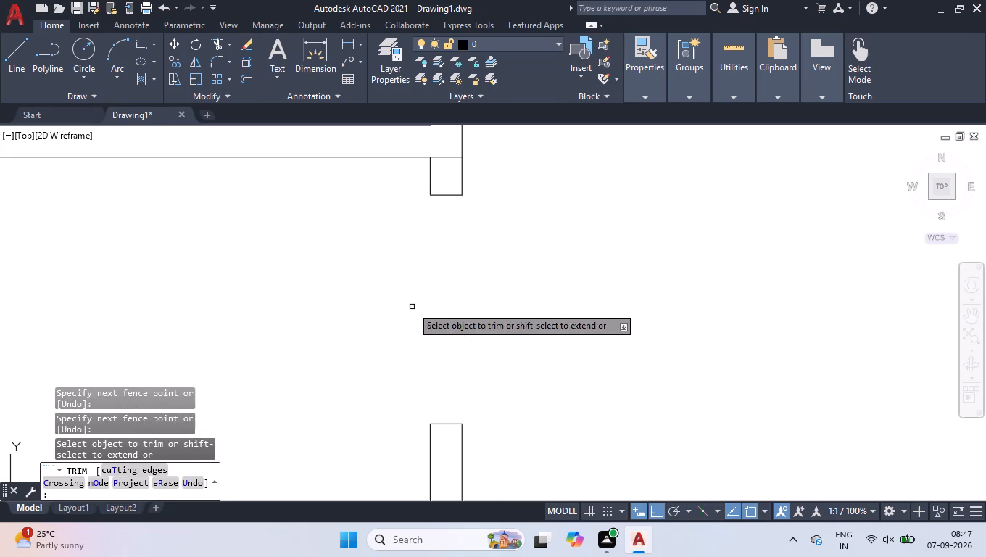
pyautogui.press('space')
# Trim the horizontal wall's lower face where it crosses the left partition just above the new doorway.
pyautogui.press('space')
pyautogui.click(452, 146)
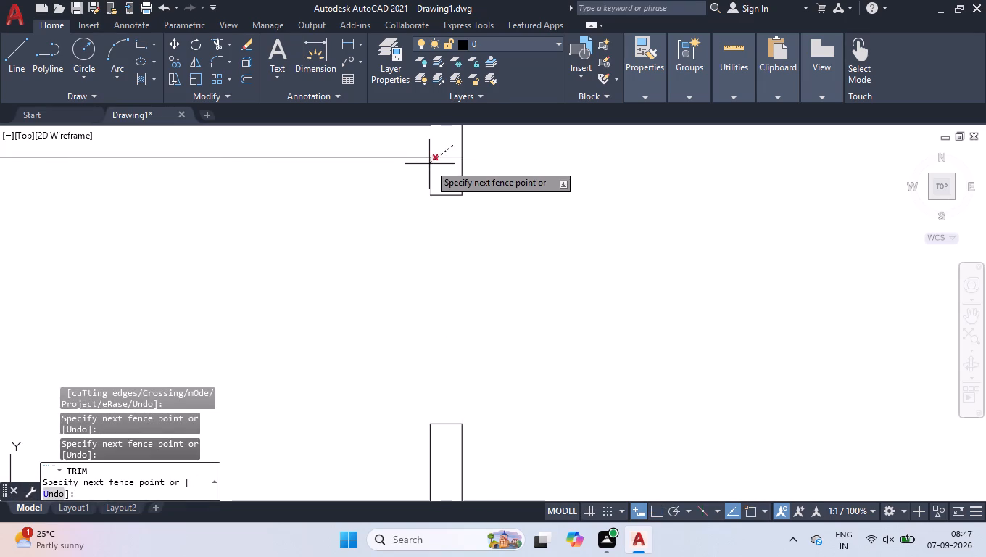
pyautogui.click(439, 168)
pyautogui.press('space')
pyautogui.scroll(-3, 468, 198)
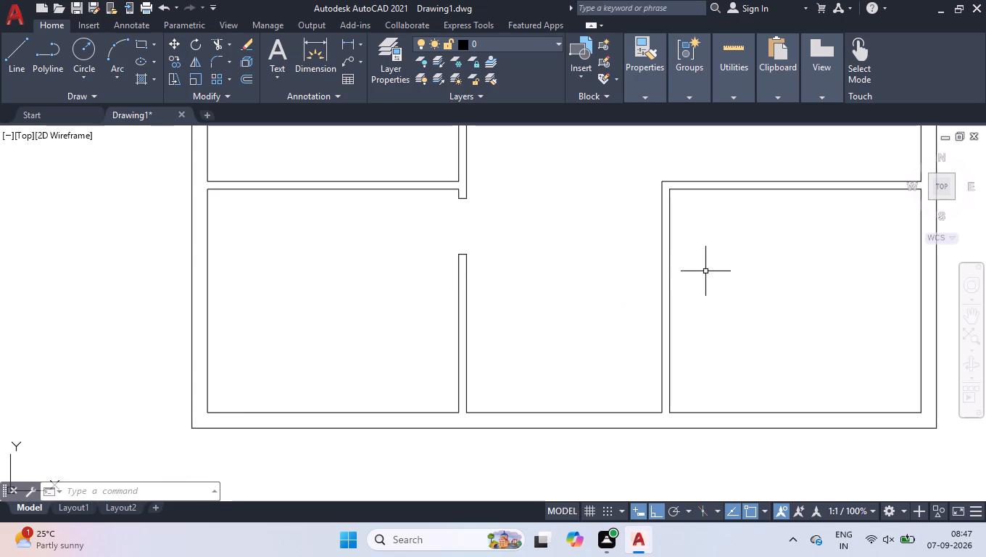
pyautogui.scroll(1, 703, 250)
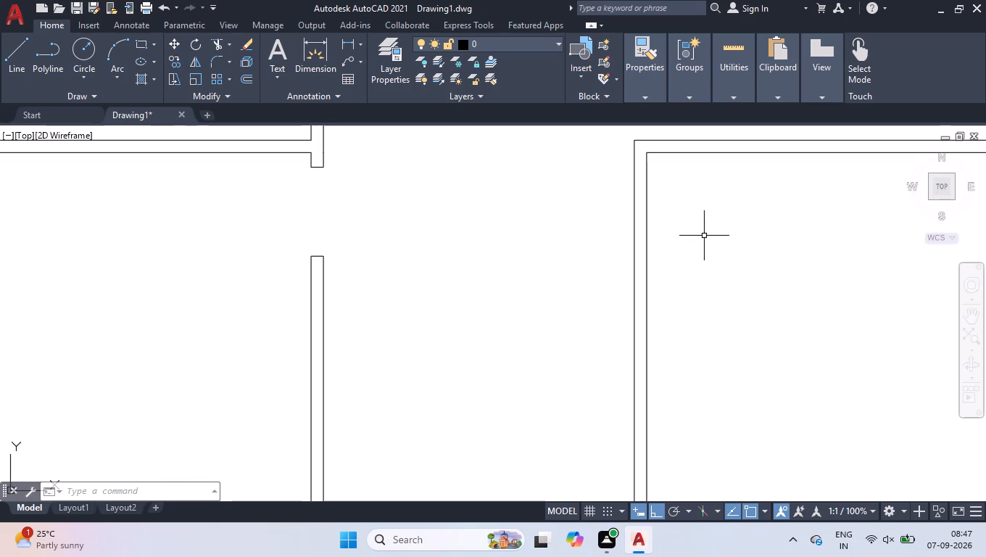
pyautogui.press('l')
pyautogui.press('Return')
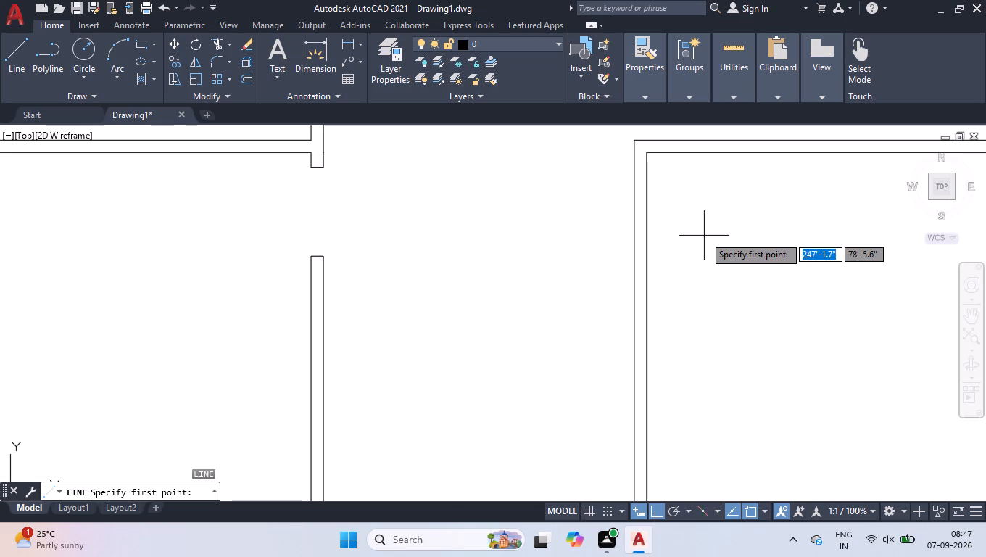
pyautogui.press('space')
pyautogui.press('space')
# Extend the lower face of the right-hand horizontal wall across to the left face of the lower right partition.
pyautogui.write('ex')
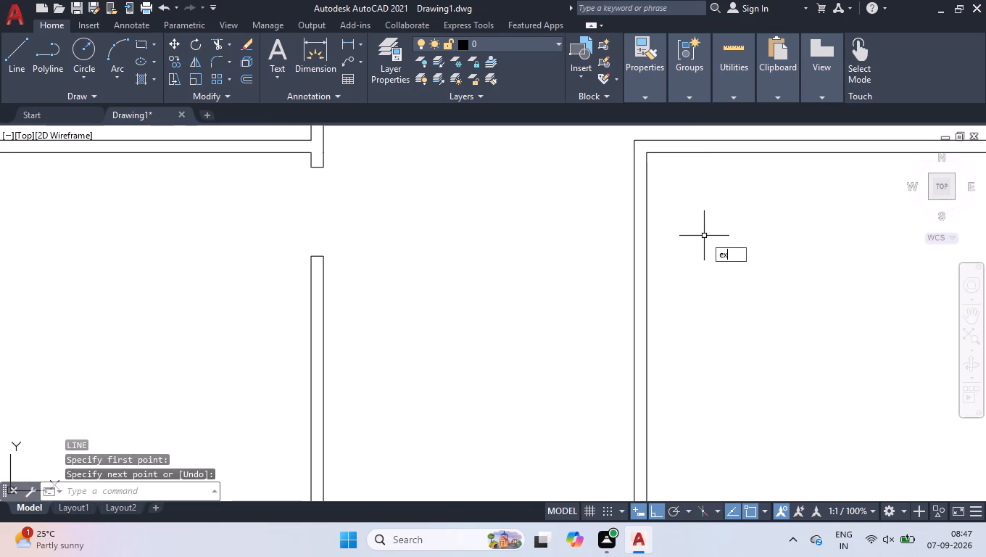
pyautogui.press('Return')
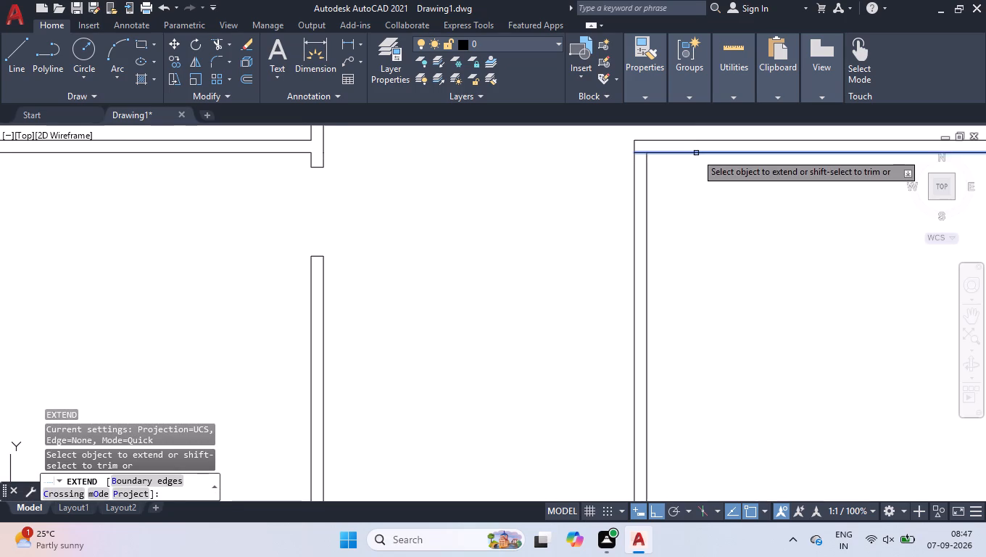
pyautogui.click(696, 153)
pyautogui.press('space')
# Draw a short line across the lower right partition, level with the horizontal wall's lower face.
pyautogui.press('l')
pyautogui.press('Return')
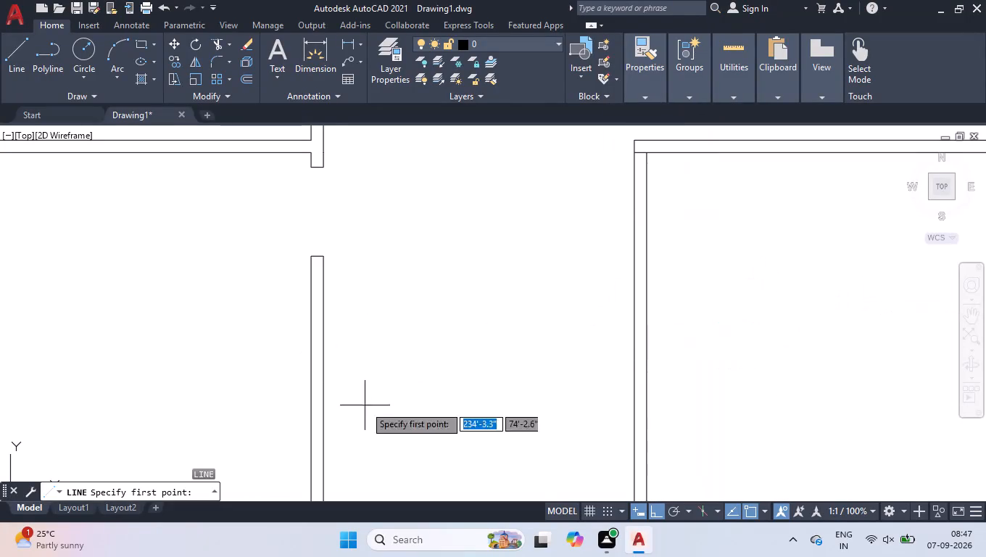
pyautogui.scroll(5, 630, 141)
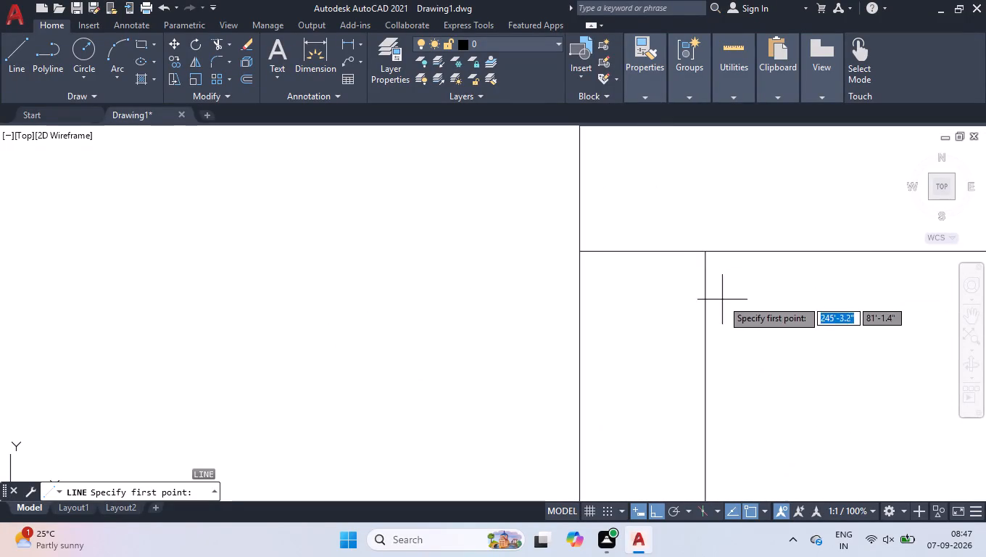
pyautogui.click(706, 252)
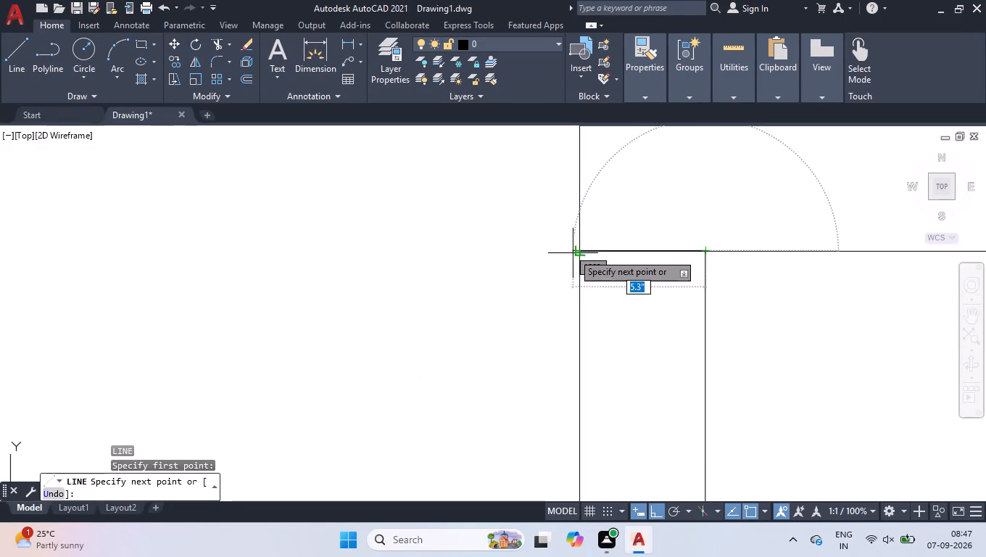
pyautogui.click(580, 255)
pyautogui.press('space')
# Move the short line 6" down the lower right partition to mark the doorway's upper edge.
pyautogui.click(536, 218)
pyautogui.click(775, 360)
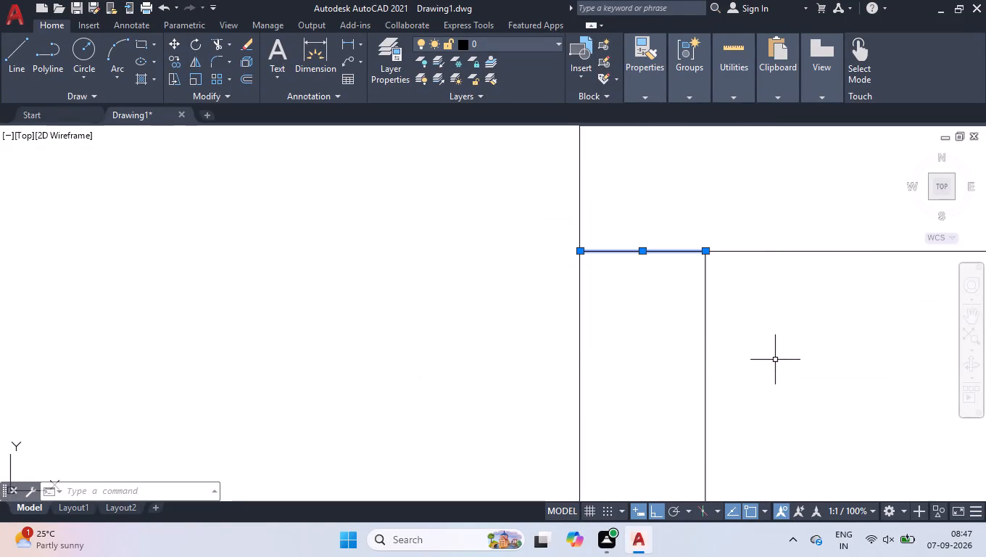
pyautogui.click(647, 254)
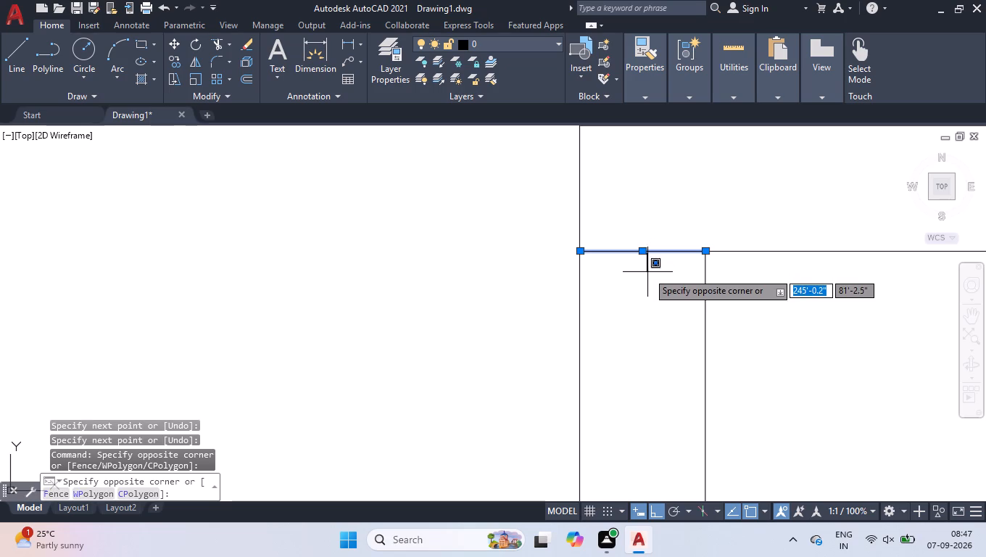
pyautogui.click(647, 272)
pyautogui.click(644, 251)
pyautogui.scroll(-3, 645, 305)
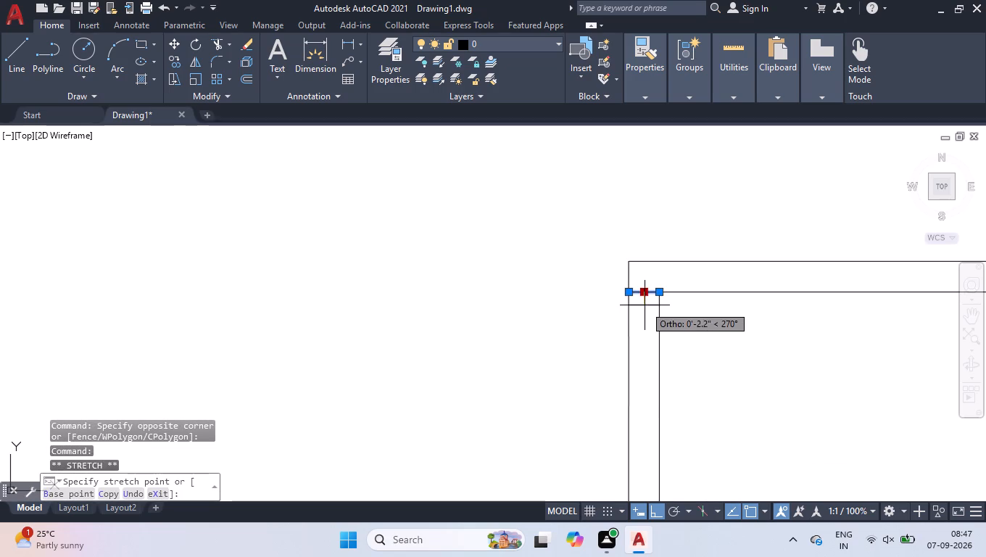
pyautogui.scroll(4, 908, 540)
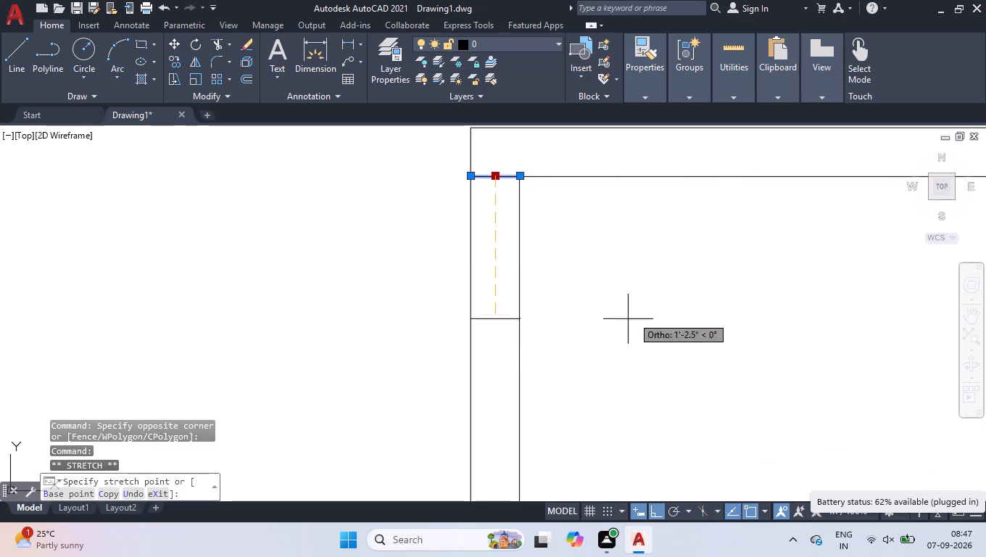
pyautogui.press('6')
pyautogui.press('Return')
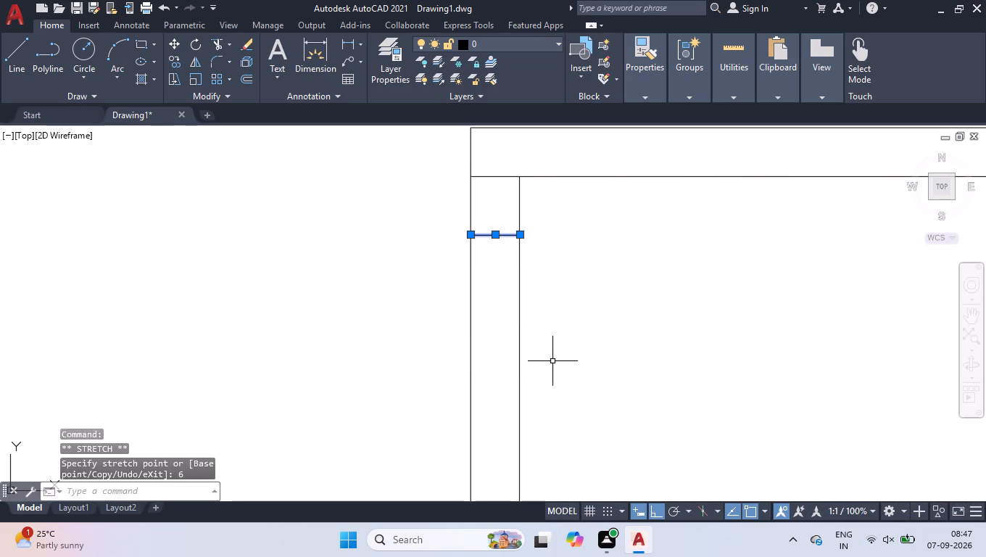
# Offset the short line 3' downward to mark the other side of the doorway.
pyautogui.write('off')
pyautogui.press('Return')
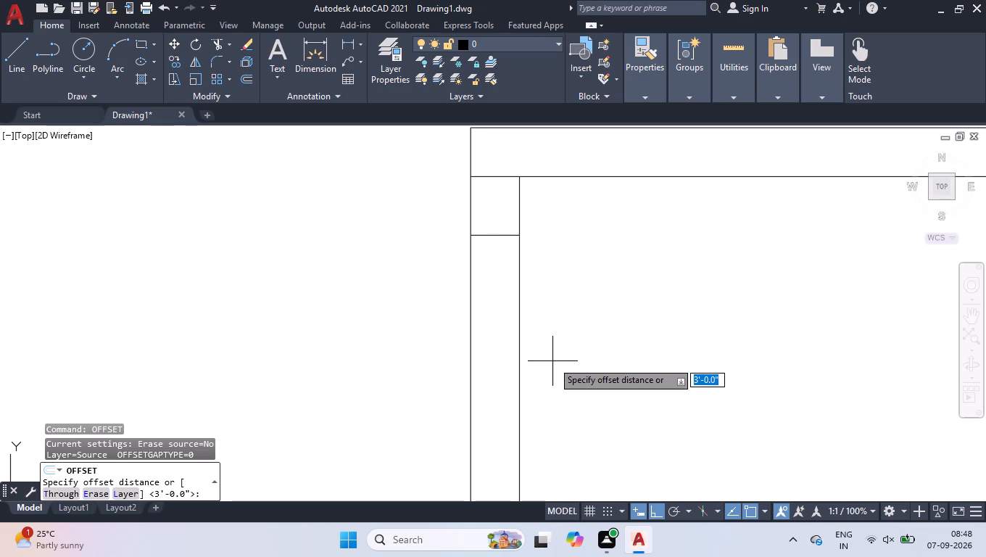
pyautogui.write("3'")
pyautogui.press('Return')
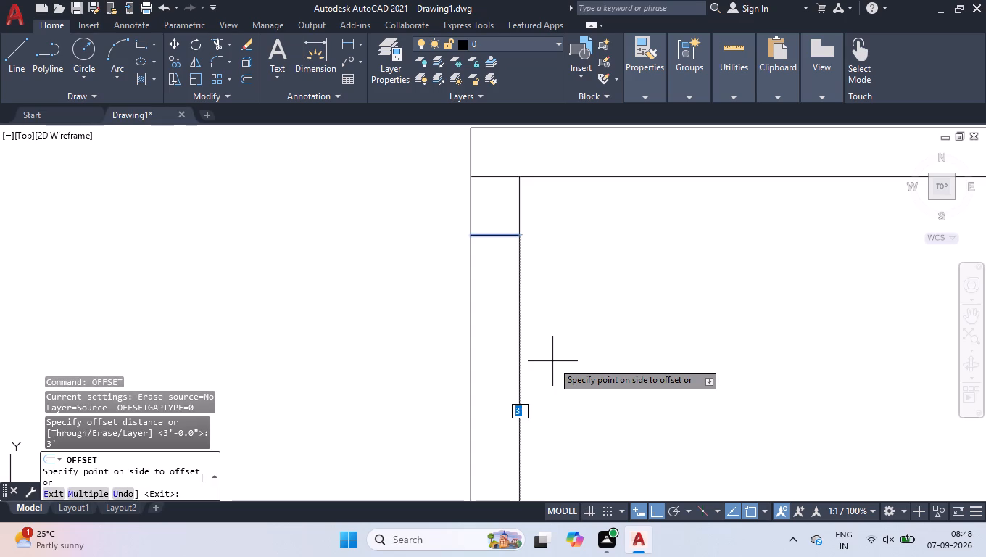
pyautogui.click(583, 393)
pyautogui.press('space')
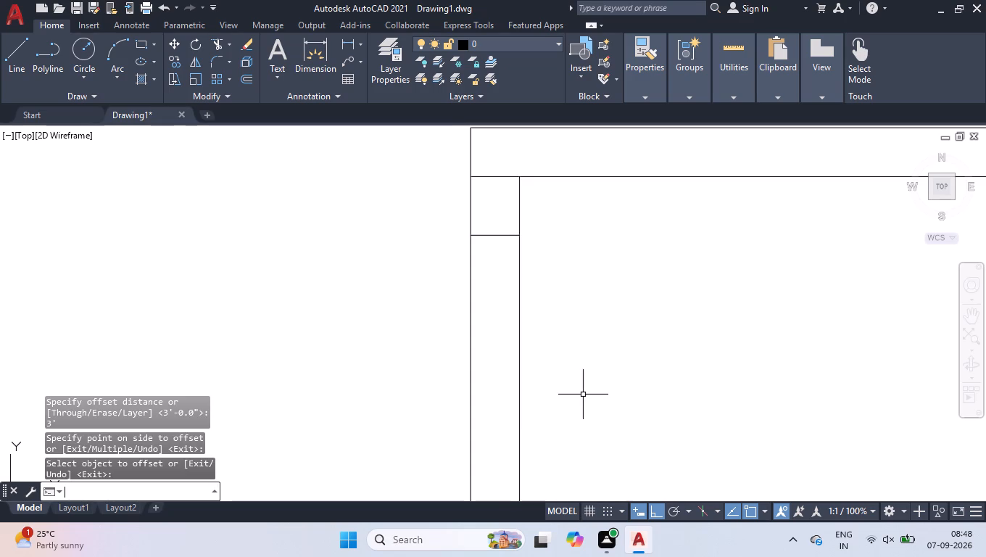
# Trim the horizontal wall's lower face where it crosses the lower right partition above the new doorway.
pyautogui.write('tr')
pyautogui.press('Return')
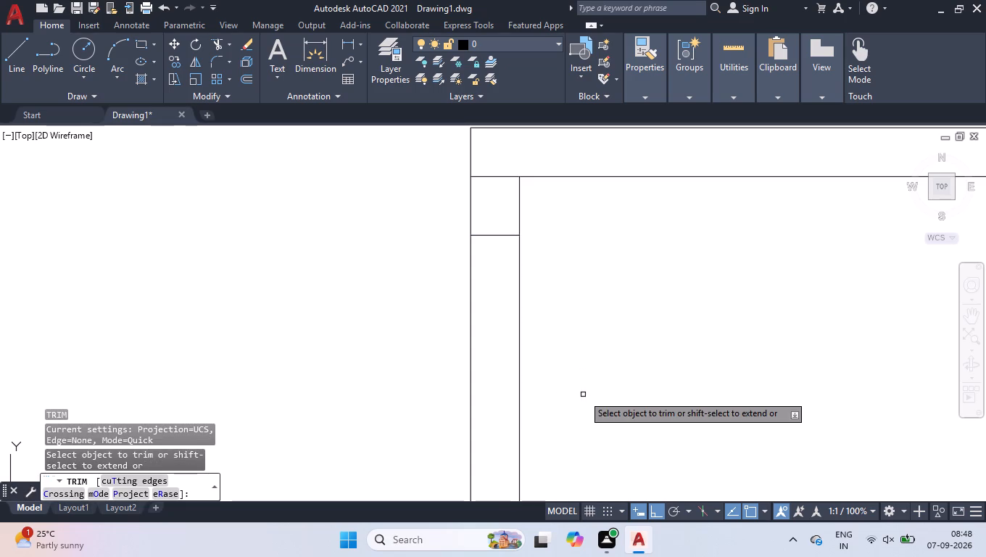
pyautogui.moveTo(489, 159); pyautogui.dragTo(492, 166)
pyautogui.click(506, 210)
pyautogui.scroll(-3, 531, 217)
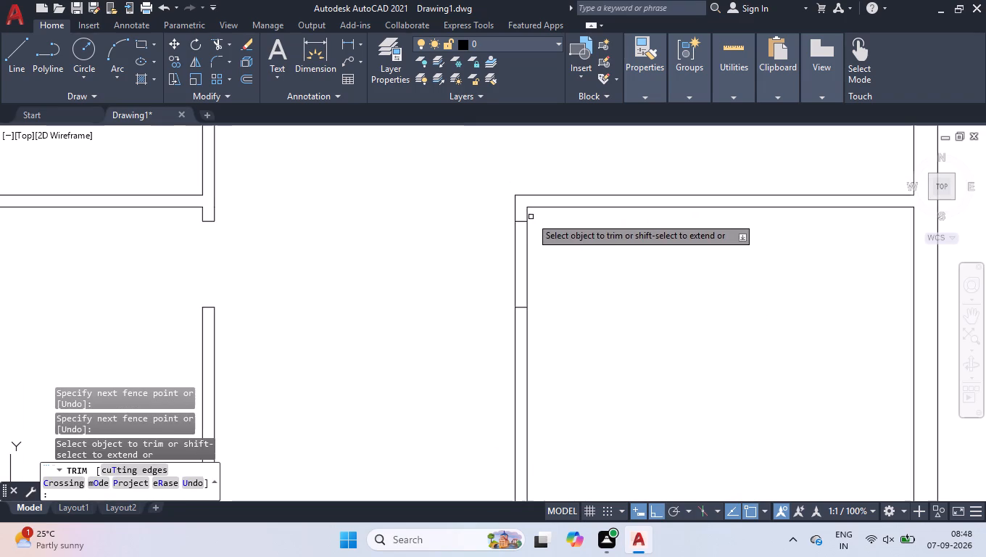
# Trim both faces of the lower right partition to open the doorway.
pyautogui.scroll(2, 545, 309)
pyautogui.click(430, 210)
pyautogui.click(540, 217)
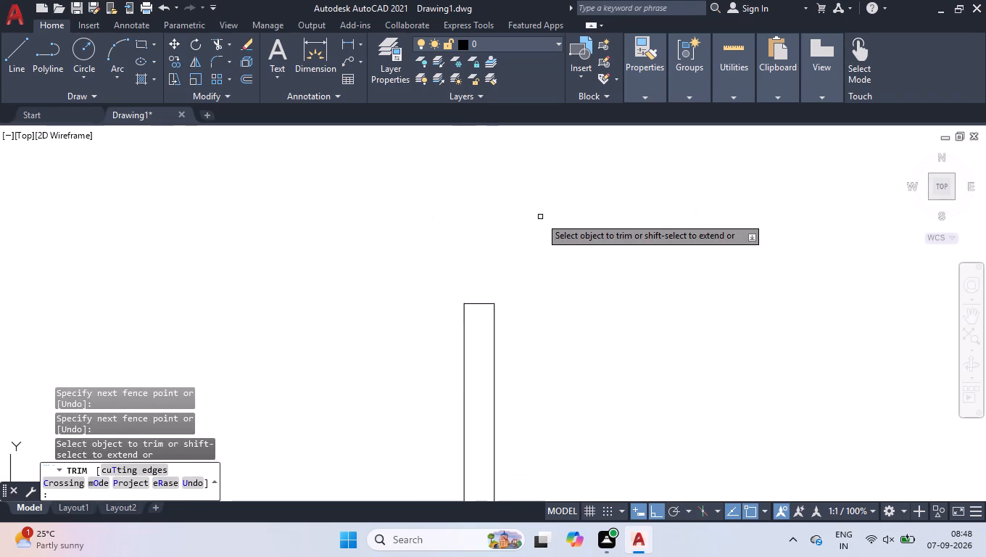
pyautogui.press('space')
# Redraw the two partition faces above the doorway, from the short line's ends up to the horizontal wall's upper and lower faces.
pyautogui.scroll(-3, 541, 218)
pyautogui.scroll(5, 529, 171)
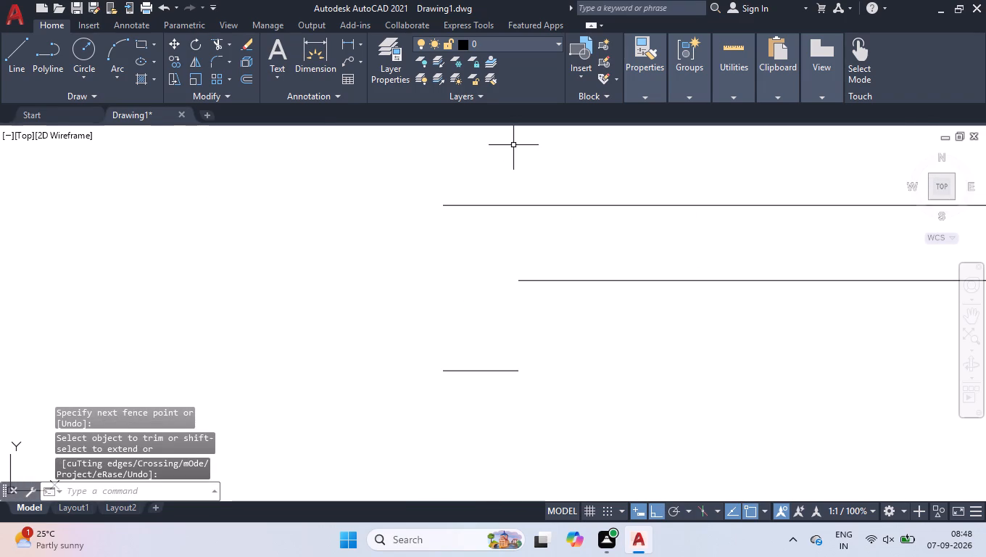
pyautogui.press('l')
pyautogui.press('Return')
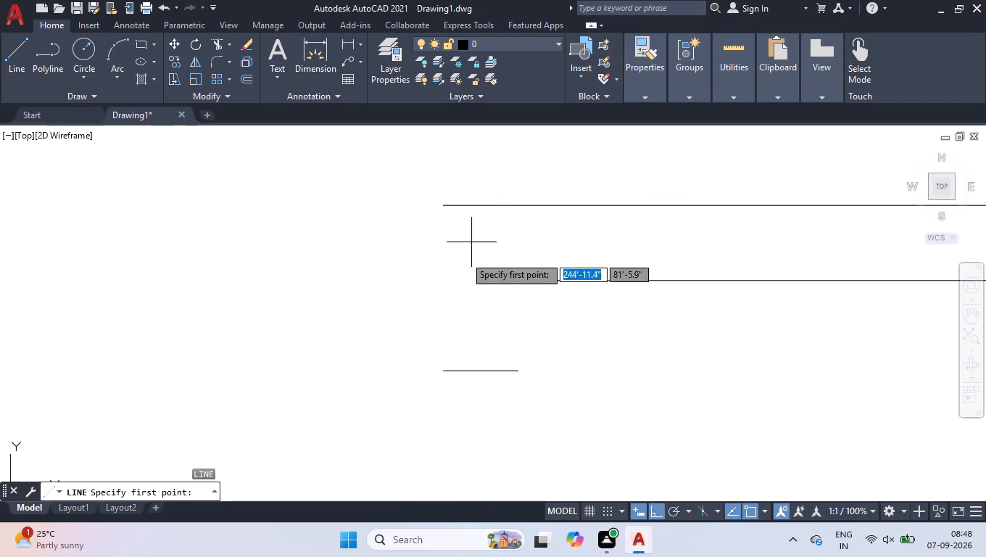
pyautogui.click(442, 373)
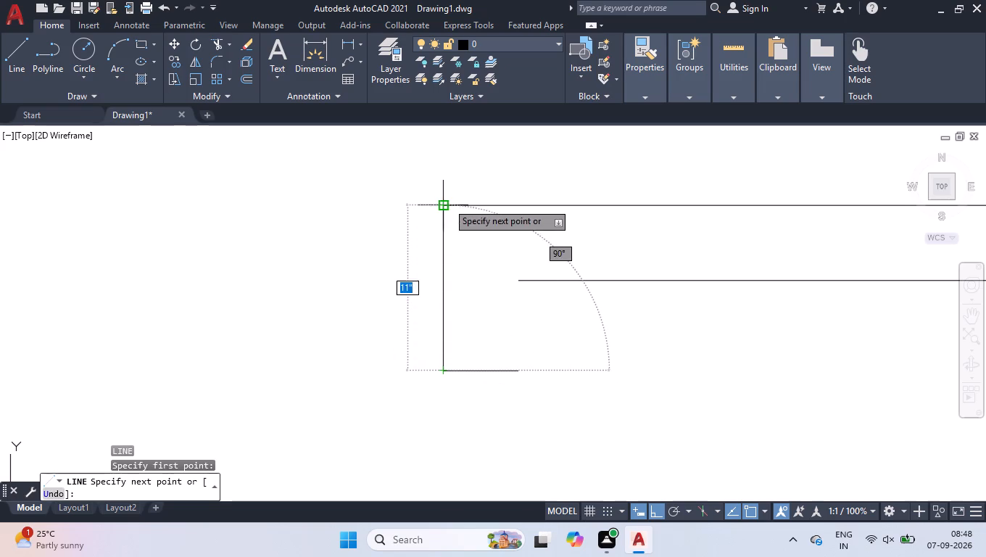
pyautogui.click(447, 202)
pyautogui.press('space')
pyautogui.press('space')
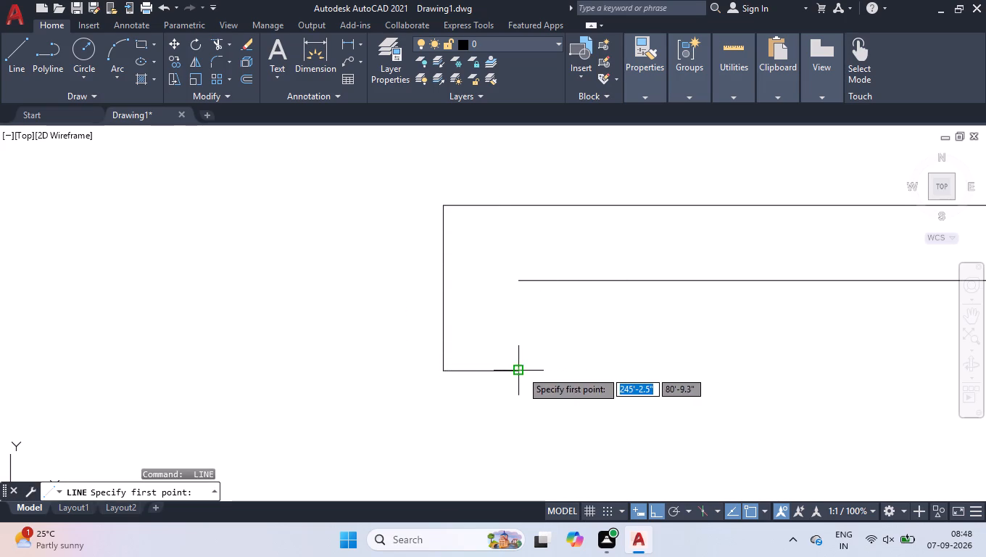
pyautogui.click(521, 371)
pyautogui.click(523, 280)
pyautogui.press('space')
# In the middle right room, draw lines from the upper outer-wall corner: 3' down, 10'10" left, and back up to the wall.
pyautogui.scroll(-3, 523, 296)
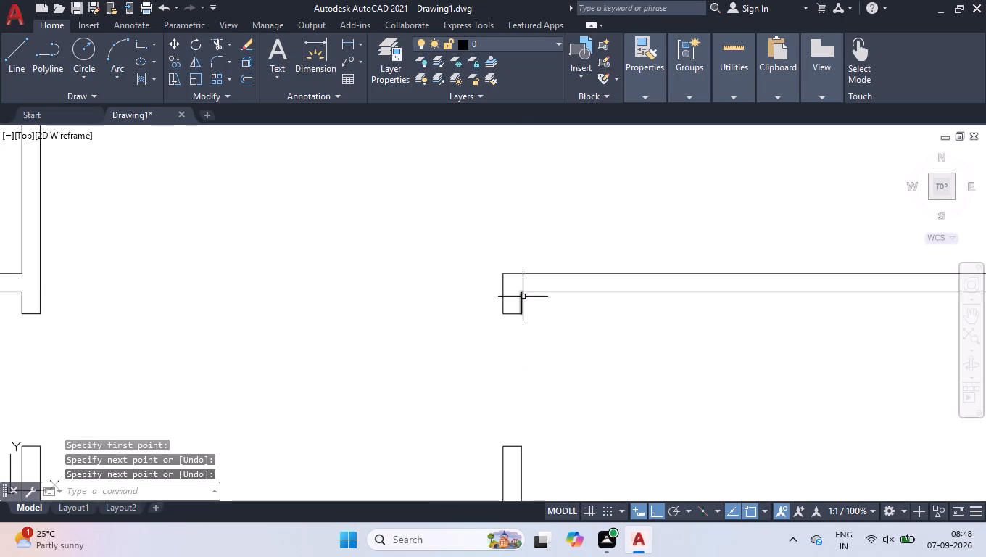
pyautogui.scroll(-3, 523, 297)
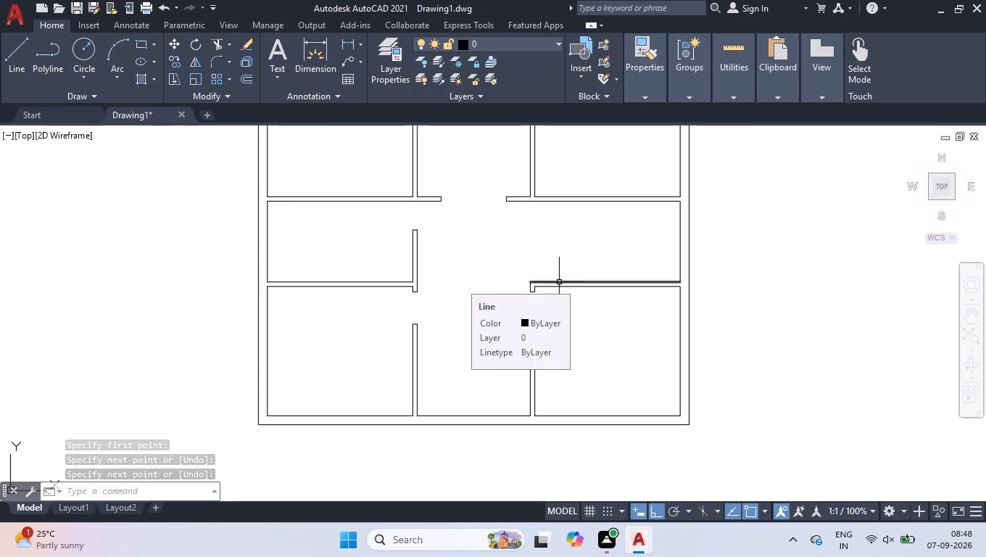
pyautogui.scroll(1, 639, 191)
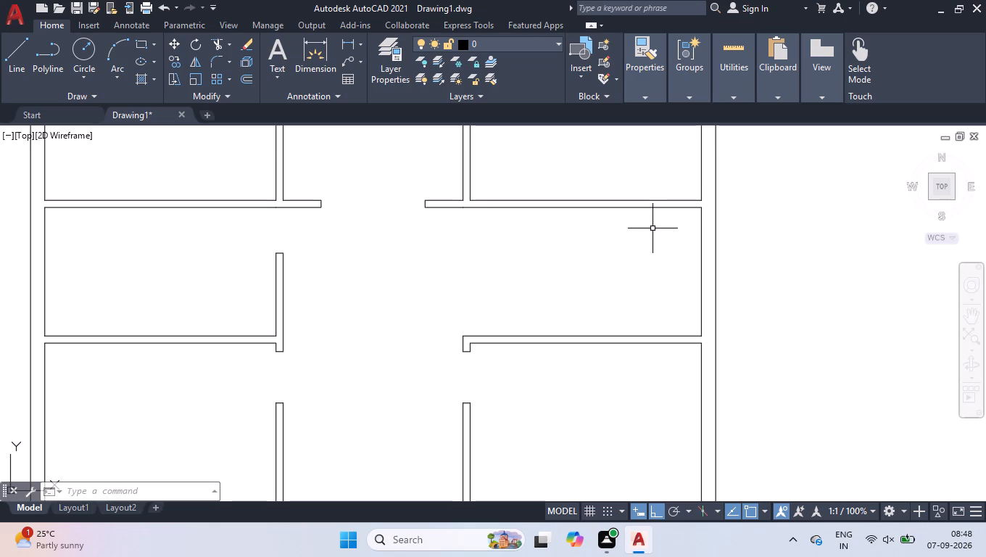
pyautogui.press('l')
pyautogui.press('Return')
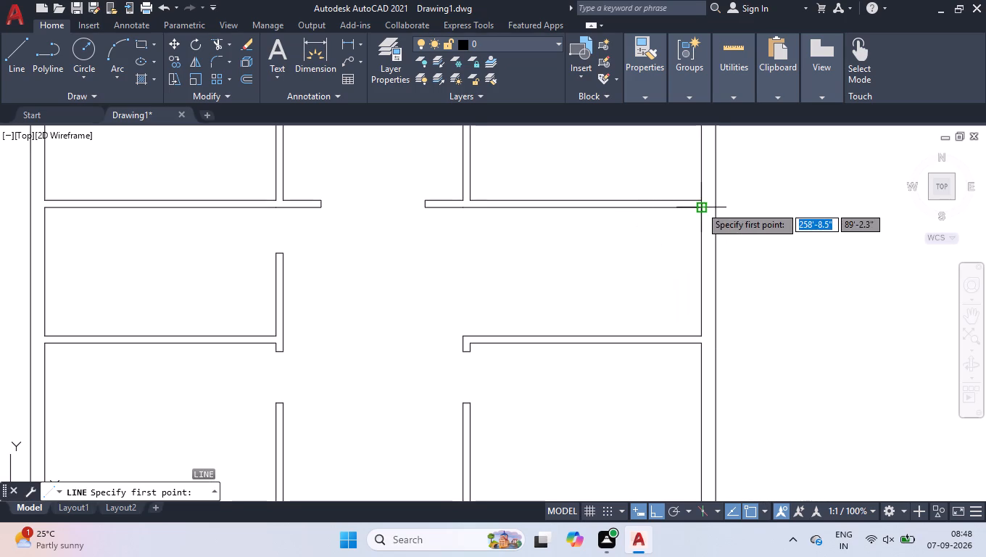
pyautogui.click(700, 207)
pyautogui.write("3'")
pyautogui.press('Return')
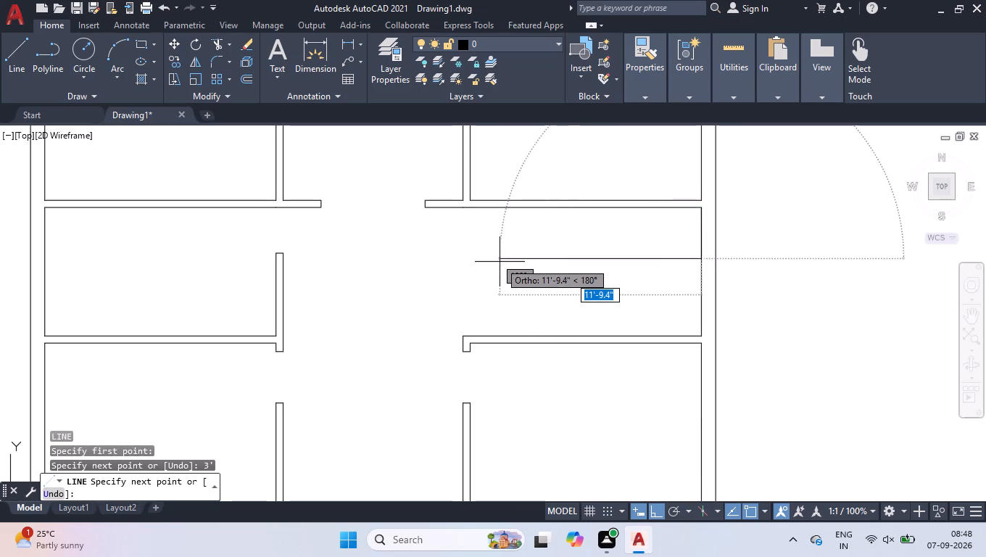
pyautogui.write("10'10")
pyautogui.press('Return')
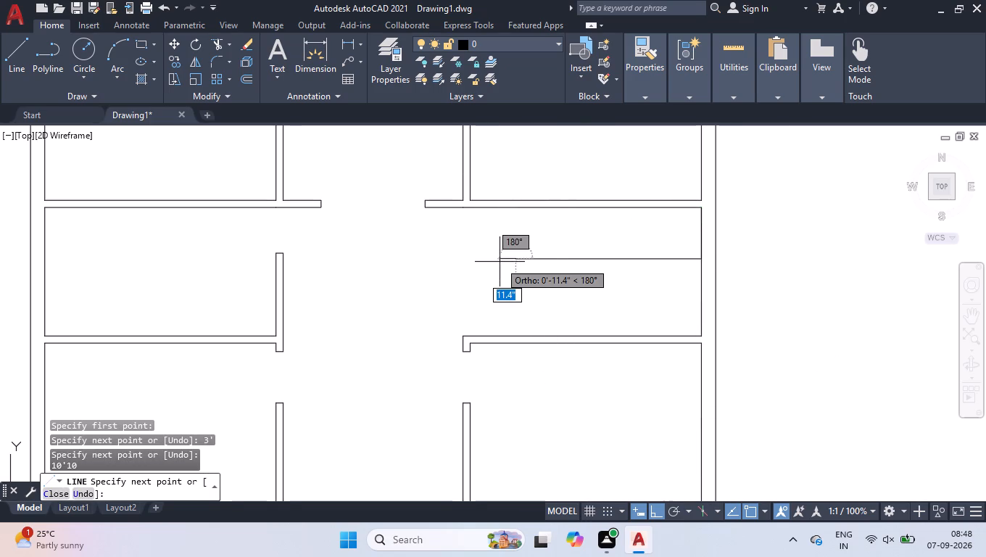
pyautogui.click(517, 210)
pyautogui.press('Return')
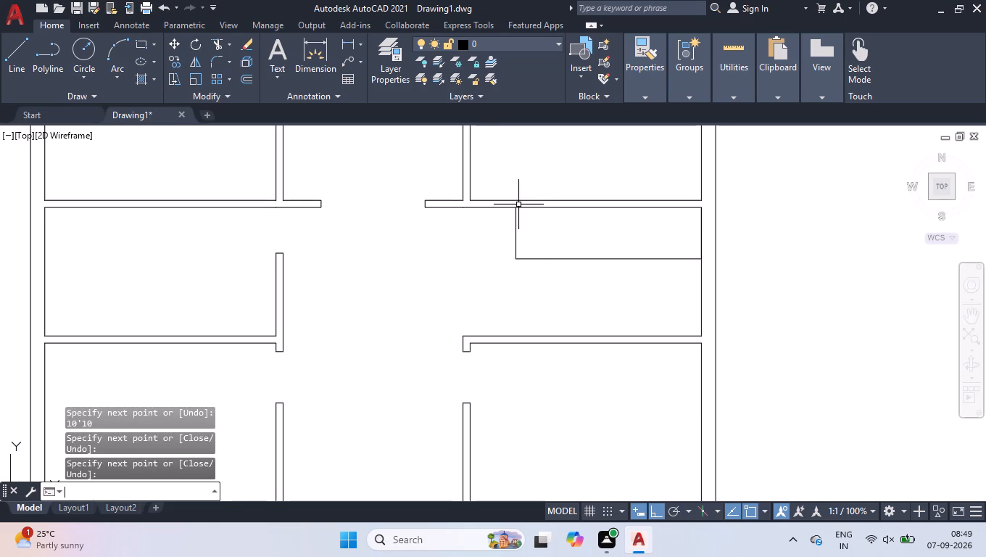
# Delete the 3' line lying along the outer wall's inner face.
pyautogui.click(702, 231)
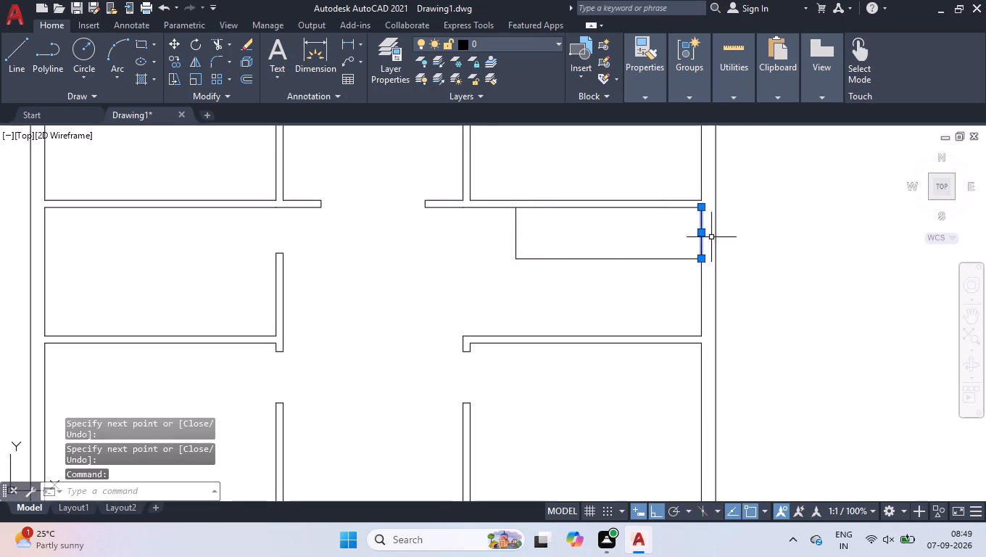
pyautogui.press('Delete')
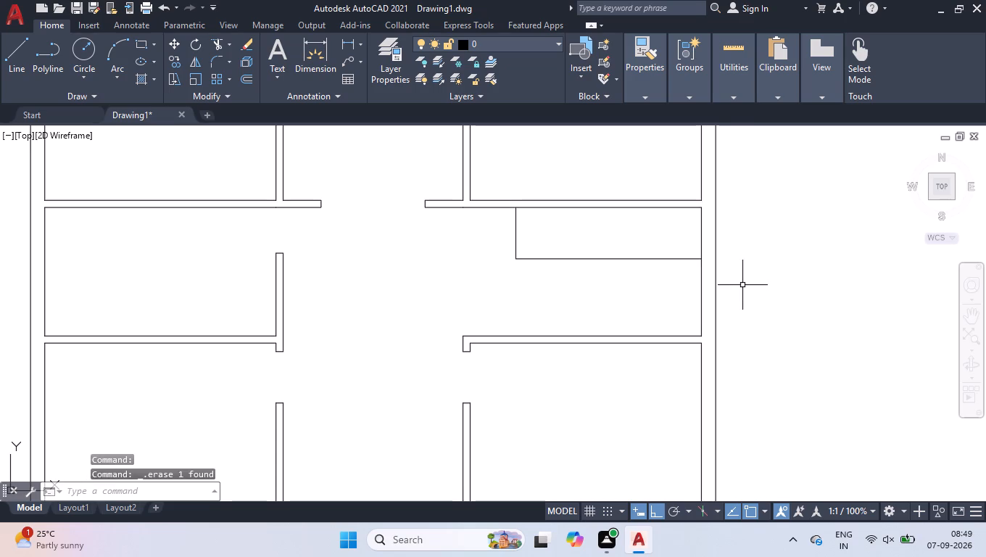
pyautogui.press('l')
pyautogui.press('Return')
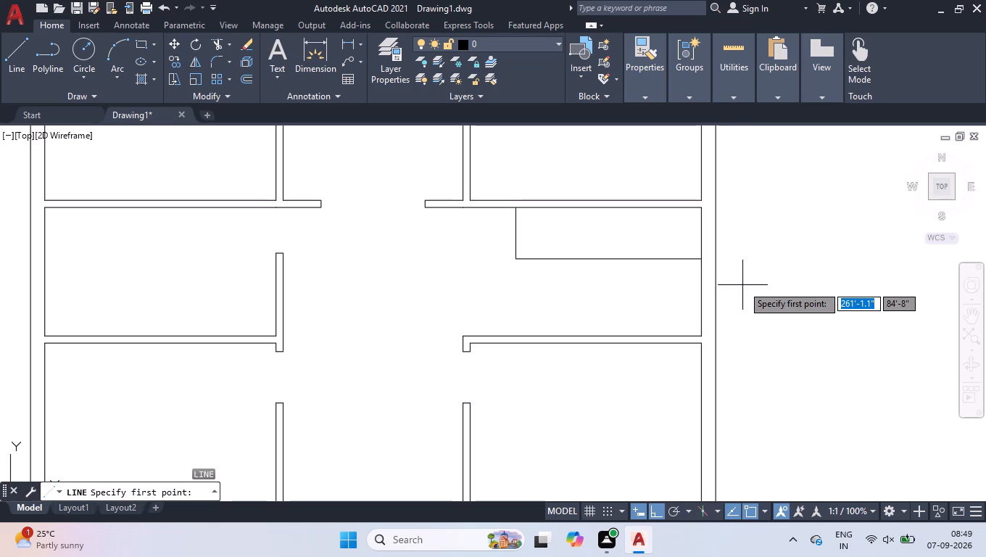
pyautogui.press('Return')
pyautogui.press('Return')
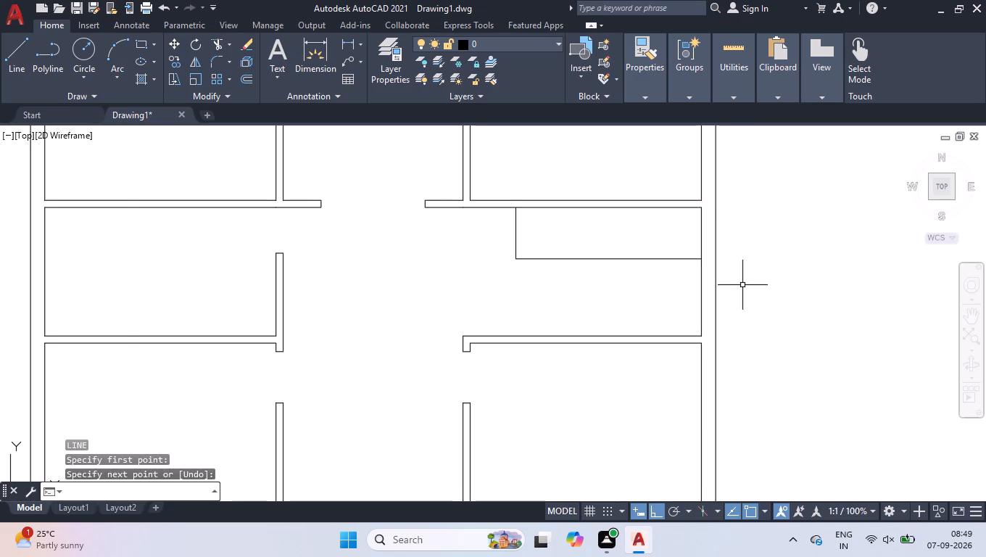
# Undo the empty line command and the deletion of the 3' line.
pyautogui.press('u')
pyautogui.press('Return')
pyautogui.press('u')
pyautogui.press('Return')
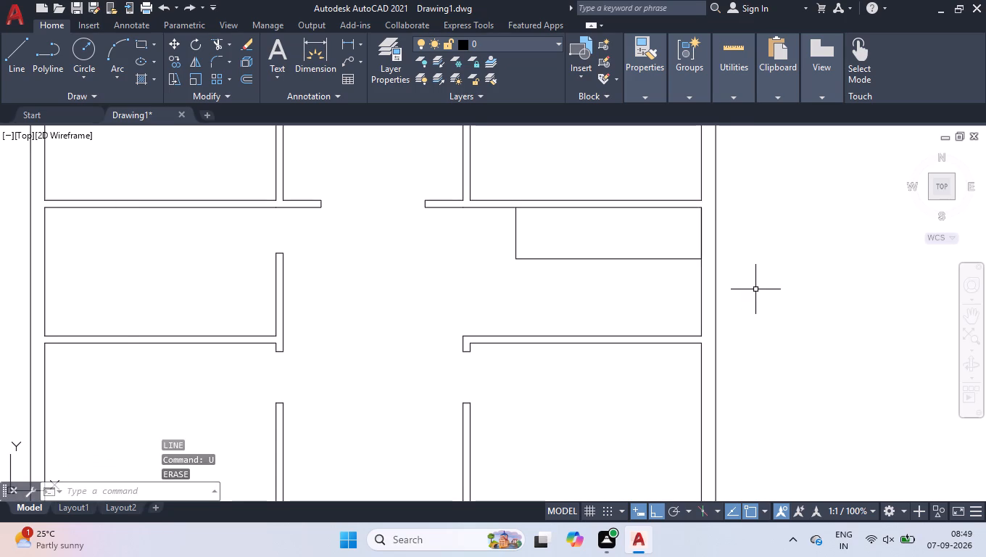
# Shift the 3' line on the outer wall's inner face 3' left, into the 3' by 10'10" rectangle.
pyautogui.click(700, 232)
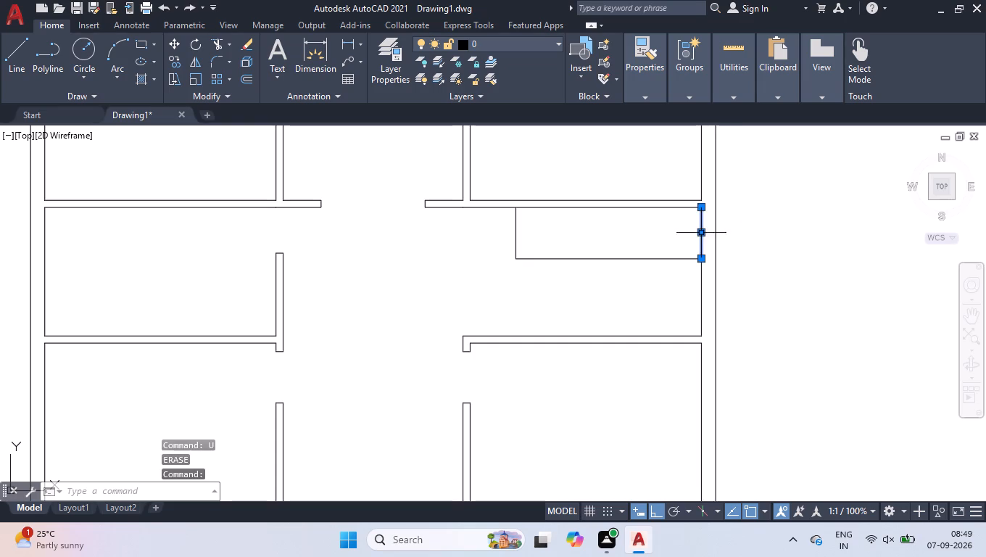
pyautogui.scroll(2, 681, 202)
pyautogui.click(729, 278)
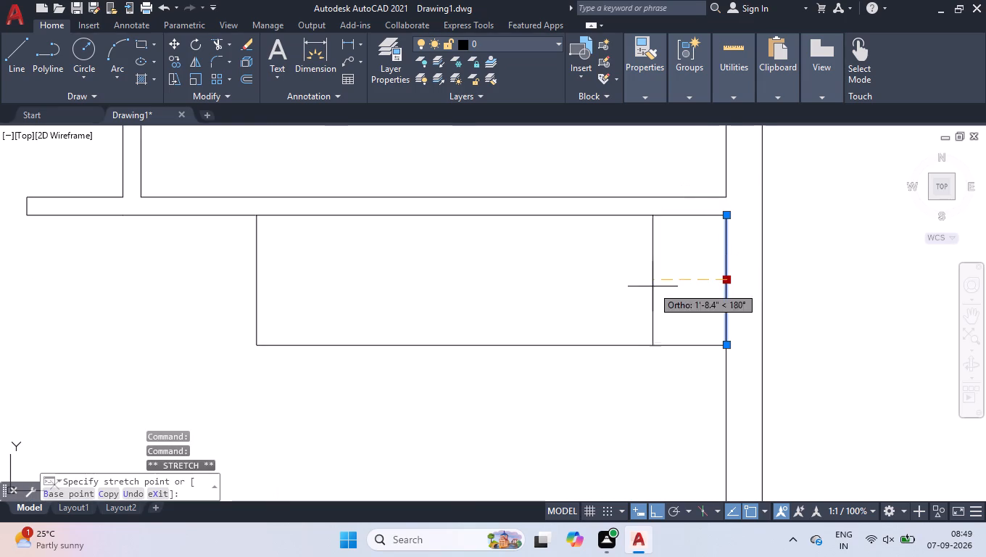
pyautogui.write("3'")
pyautogui.press('Return')
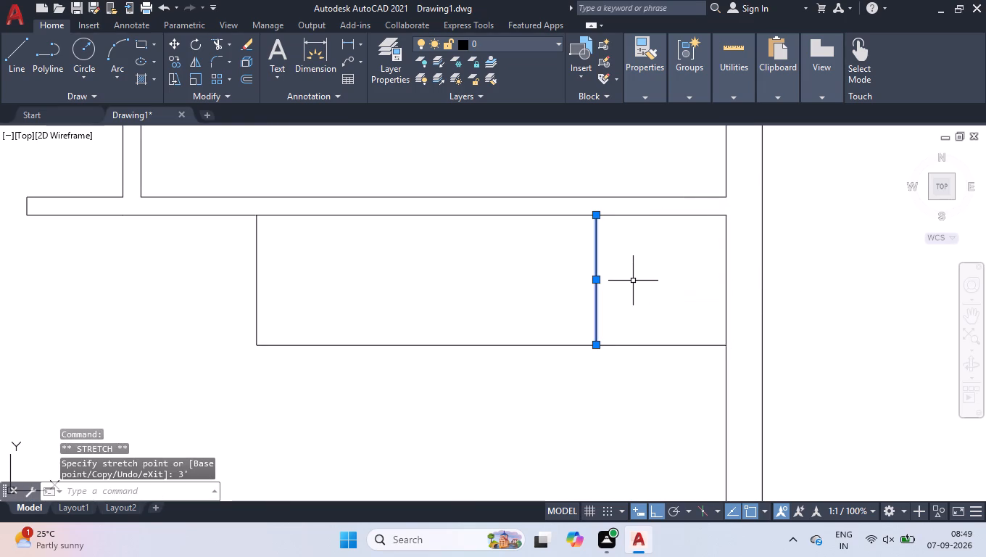
# Copy the shifted 3' line as a fitted array of 13 items ending at the rectangle's left edge, forming the stair treads.
pyautogui.write('cop')
pyautogui.press('Return')
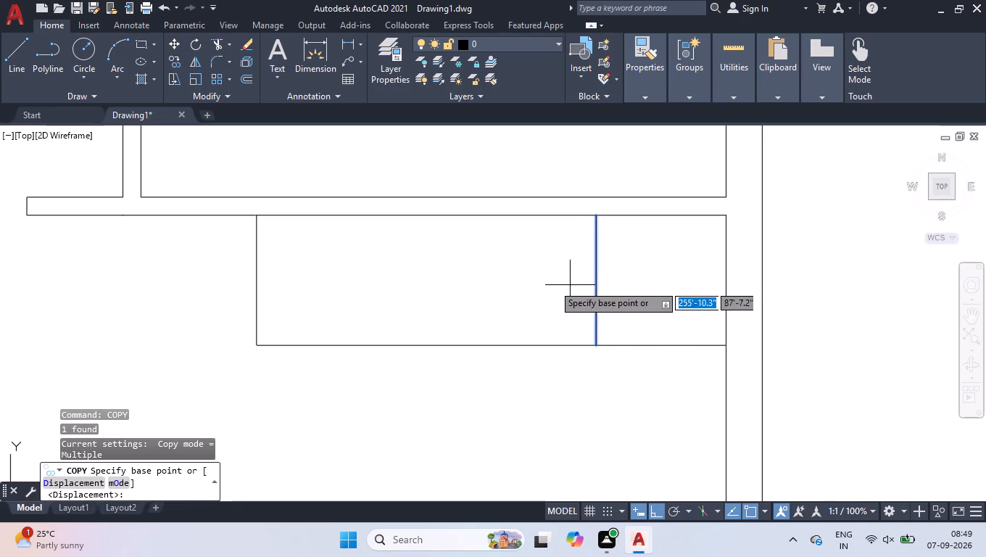
pyautogui.click(594, 342)
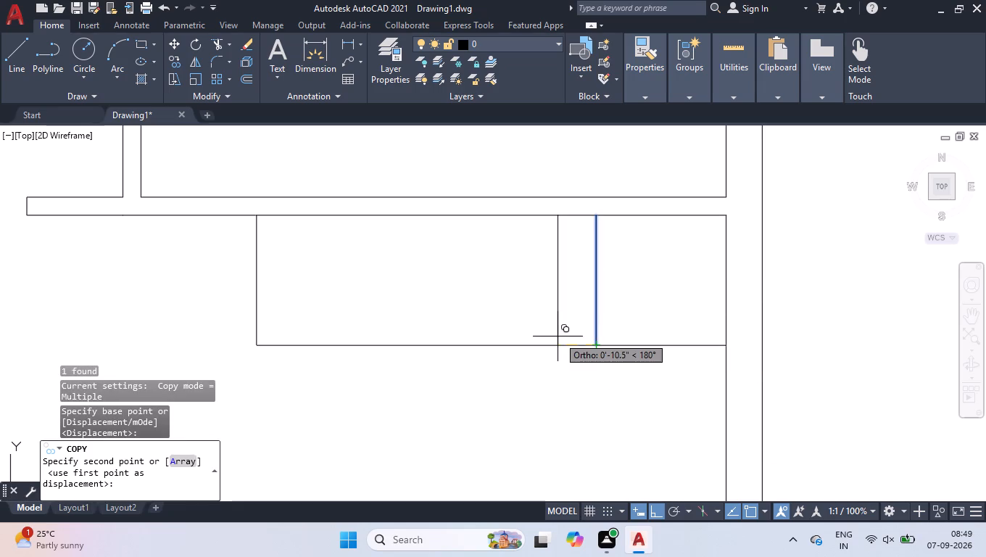
pyautogui.write('ar')
pyautogui.press('Return')
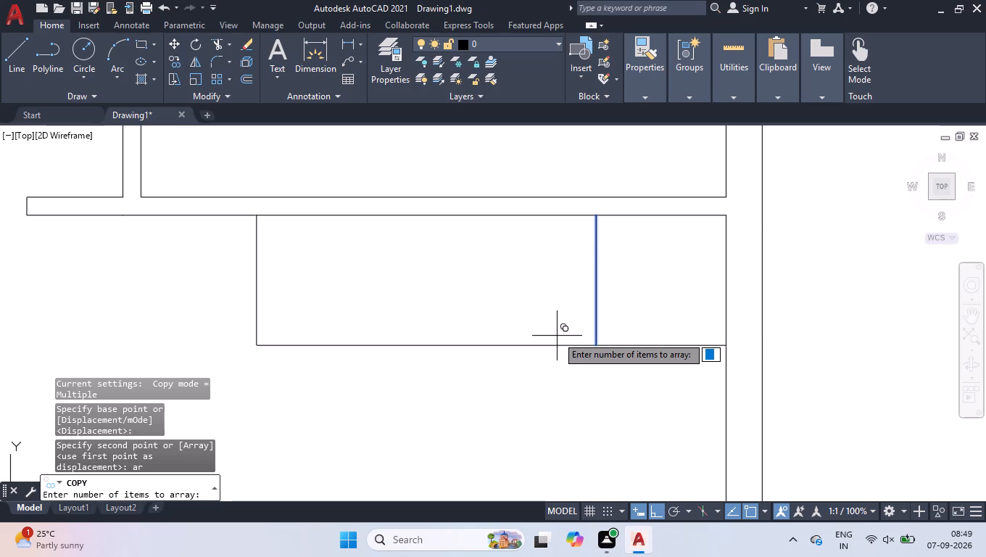
pyautogui.write('13')
pyautogui.press('Return')
pyautogui.press('f')
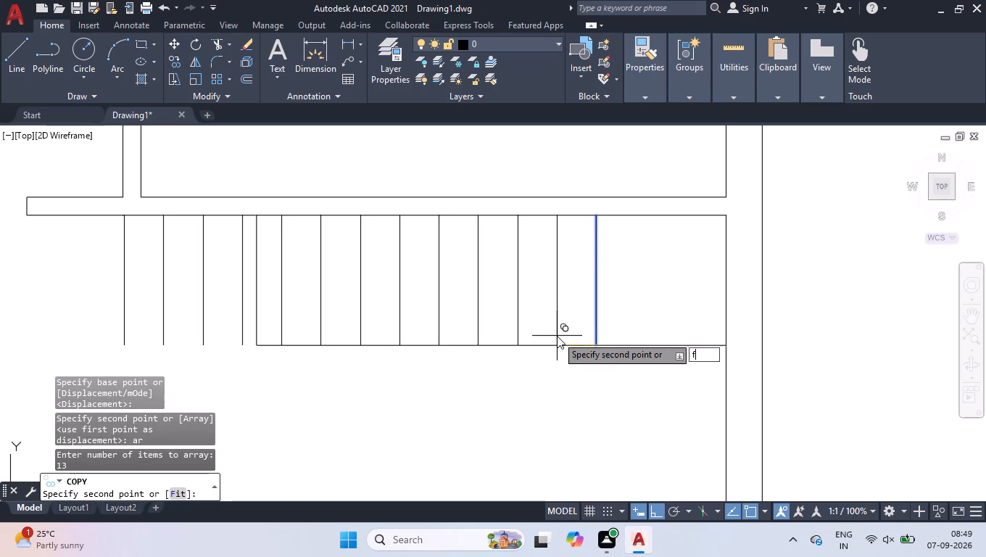
pyautogui.press('Return')
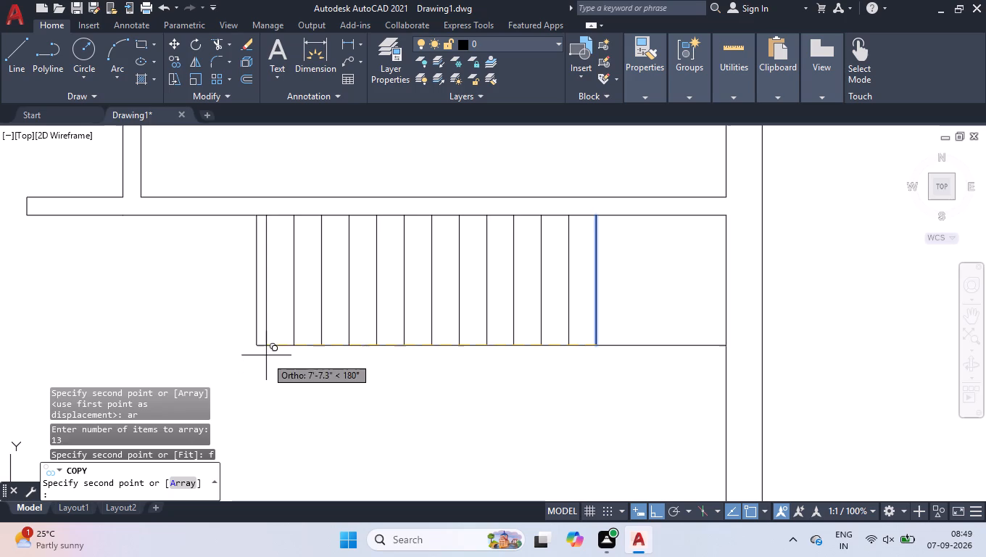
pyautogui.click(257, 339)
pyautogui.press('Return')
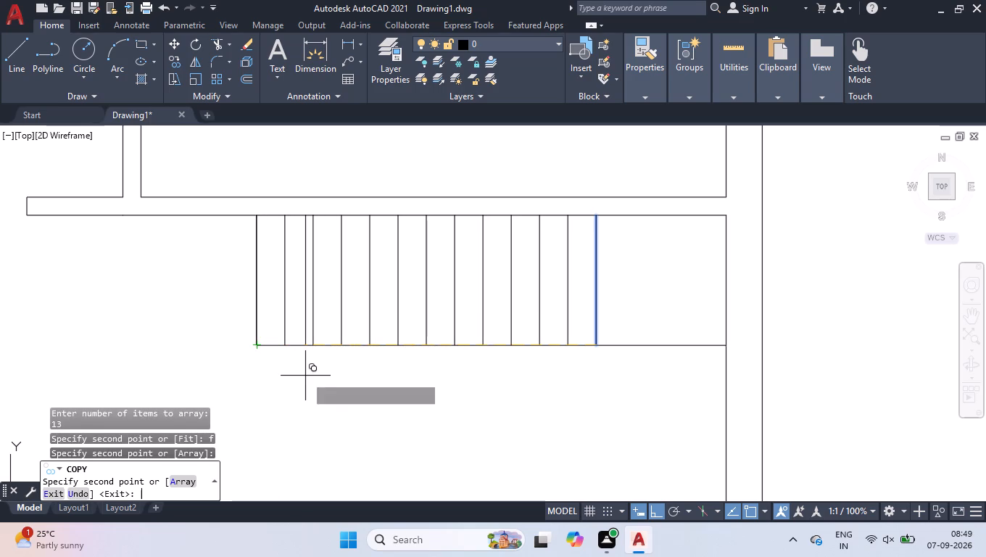
# Delete one of the overlapping lines at the staircase's left edge.
pyautogui.click(254, 286)
pyautogui.press('Delete')
# Quick-measure the space between the staircase and the partition below it.
pyautogui.scroll(-3, 335, 308)
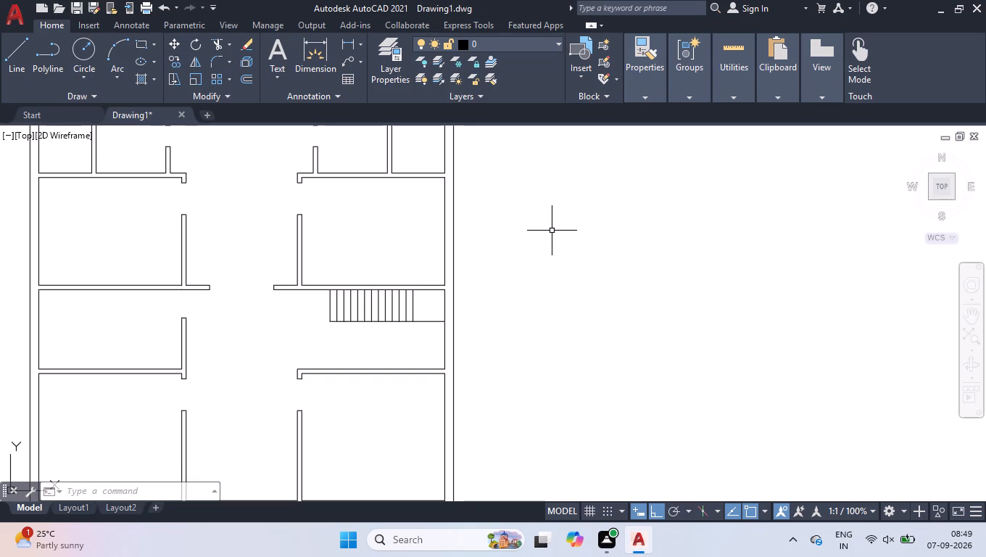
pyautogui.click(710, 120)
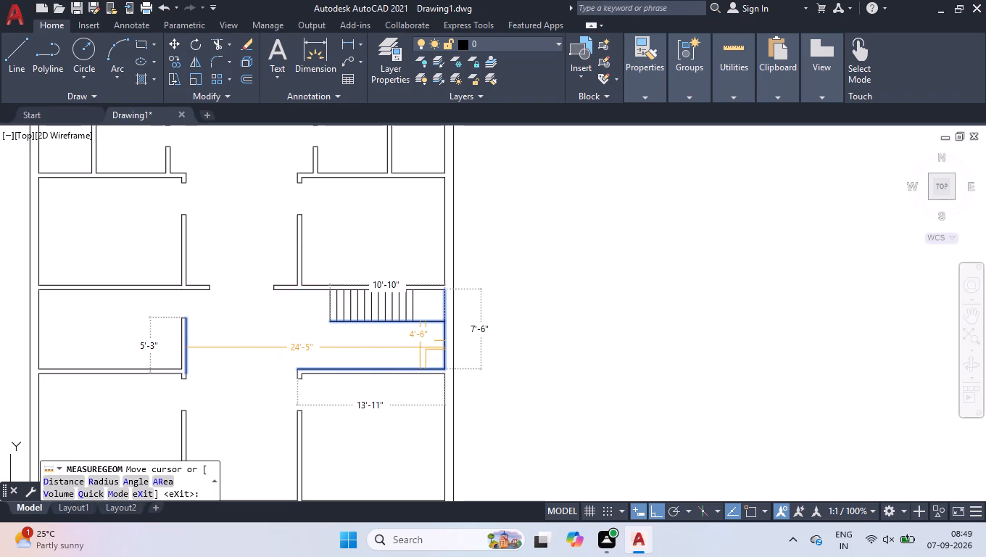
pyautogui.press('Return')
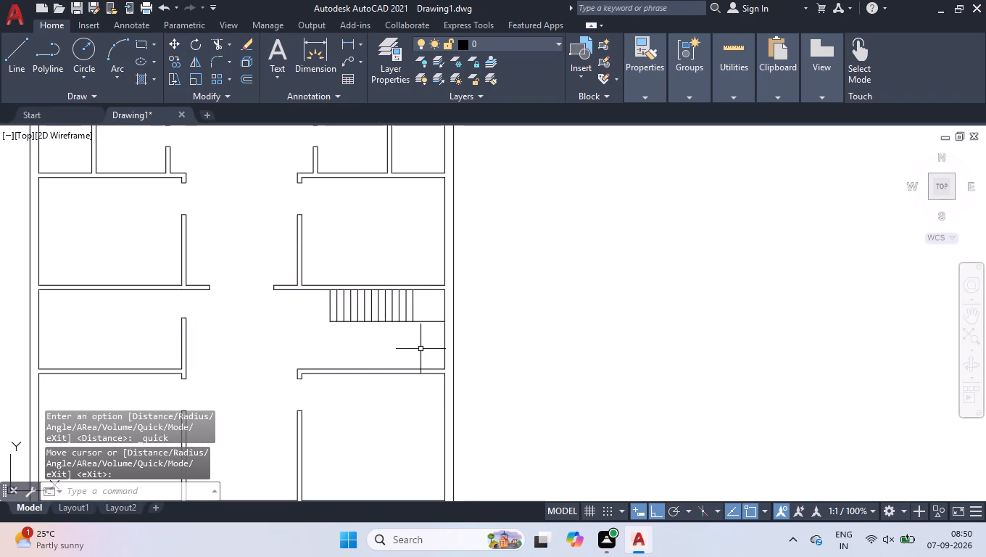
# Offset the staircase's lower edge line 5" downward.
pyautogui.scroll(2, 315, 374)
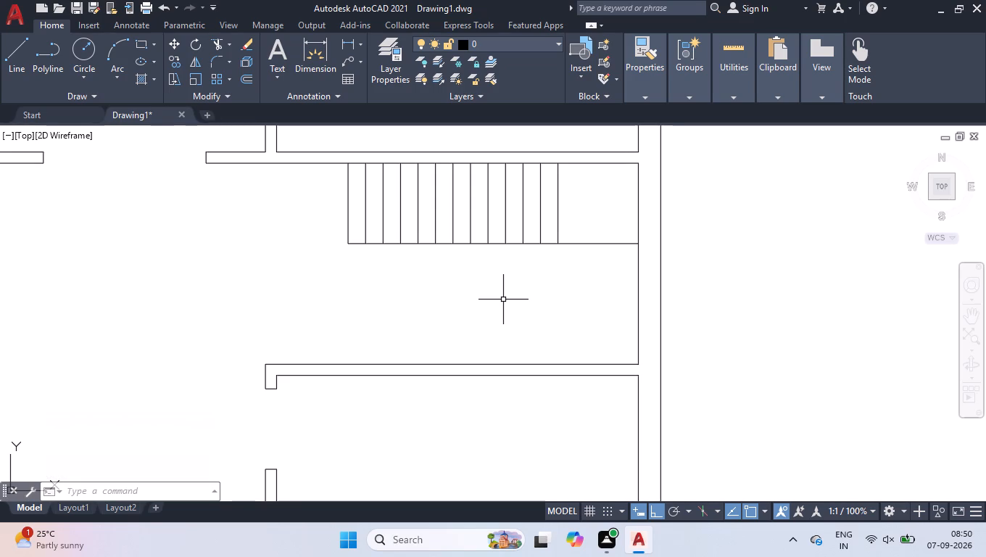
pyautogui.write('of')
pyautogui.press('Return')
pyautogui.press('5')
pyautogui.press('Return')
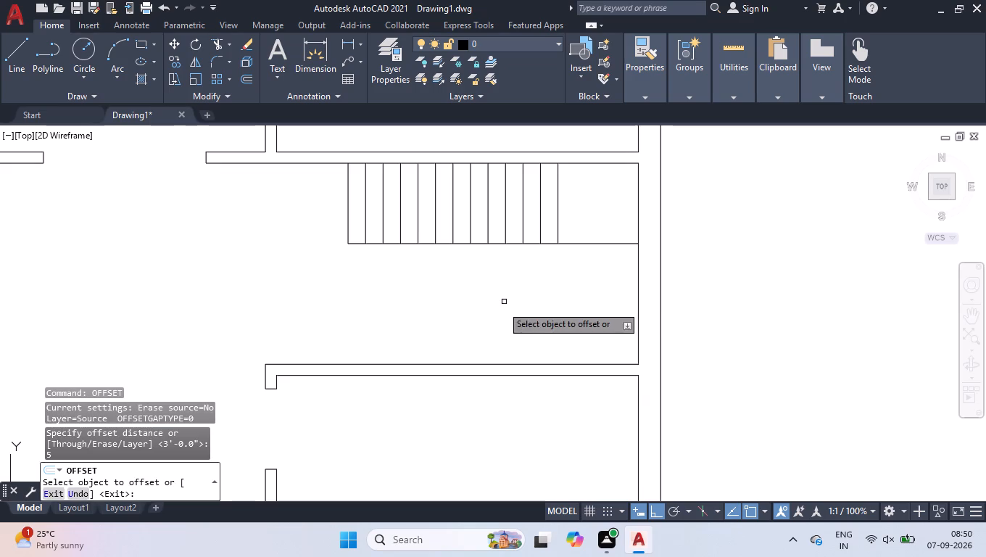
pyautogui.click(568, 244)
pyautogui.click(600, 273)
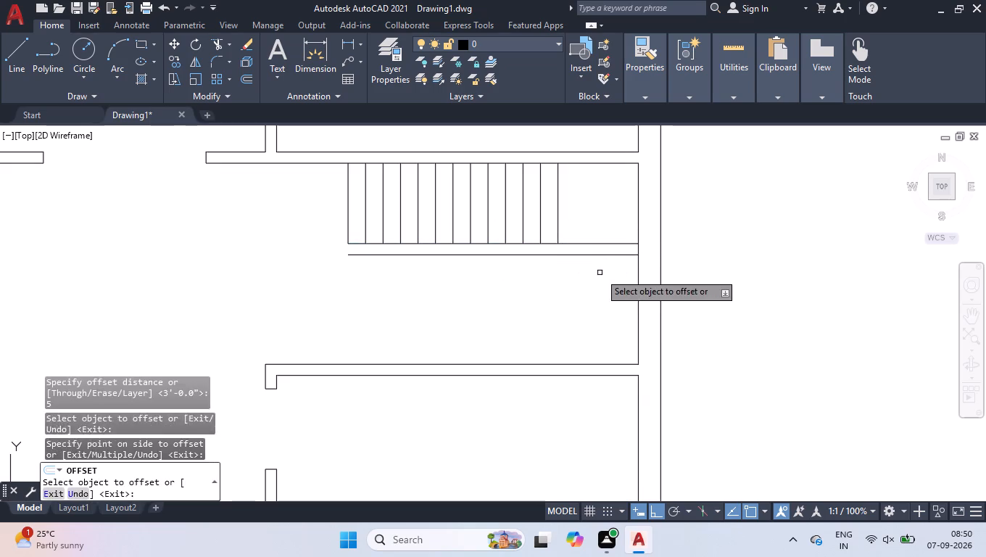
pyautogui.press('space')
# Draw a line from the offset line's outer-wall end 5' to the left and down to the partition below.
pyautogui.press('l')
pyautogui.press('Return')
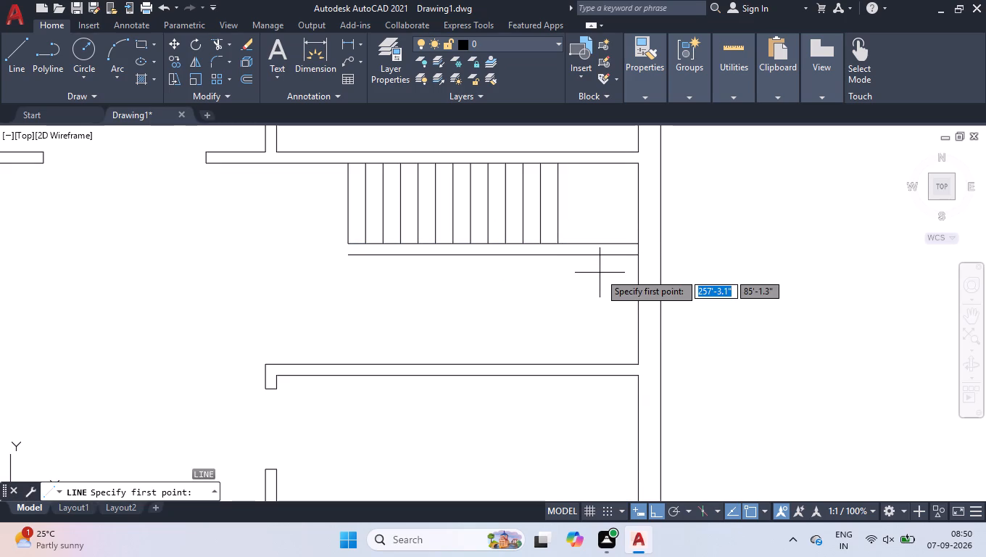
pyautogui.click(639, 252)
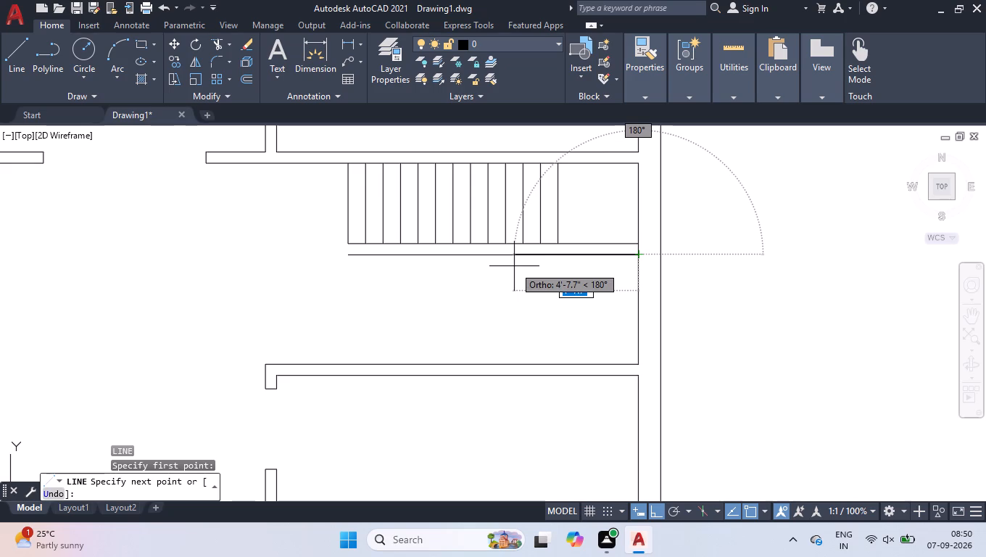
pyautogui.write("5'")
pyautogui.press('Return')
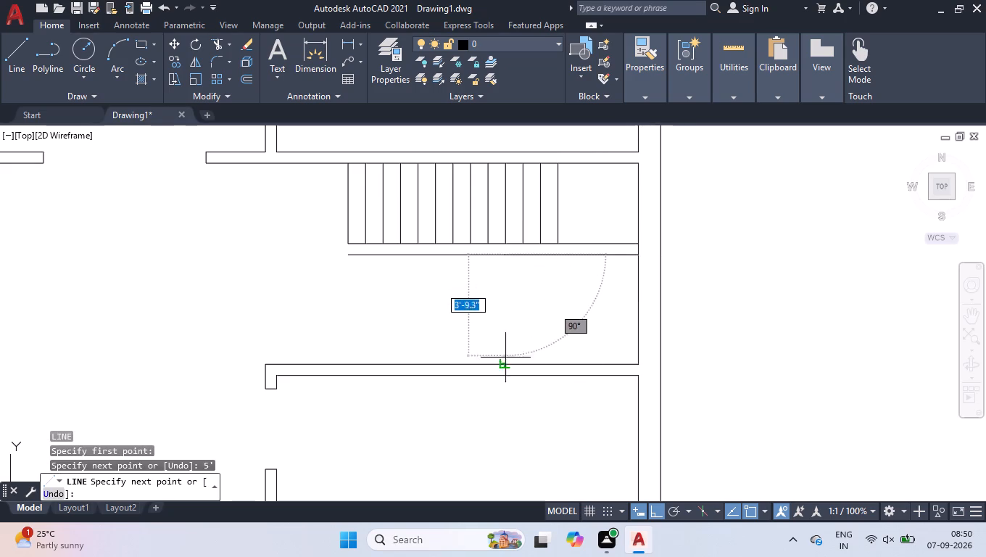
pyautogui.click(506, 365)
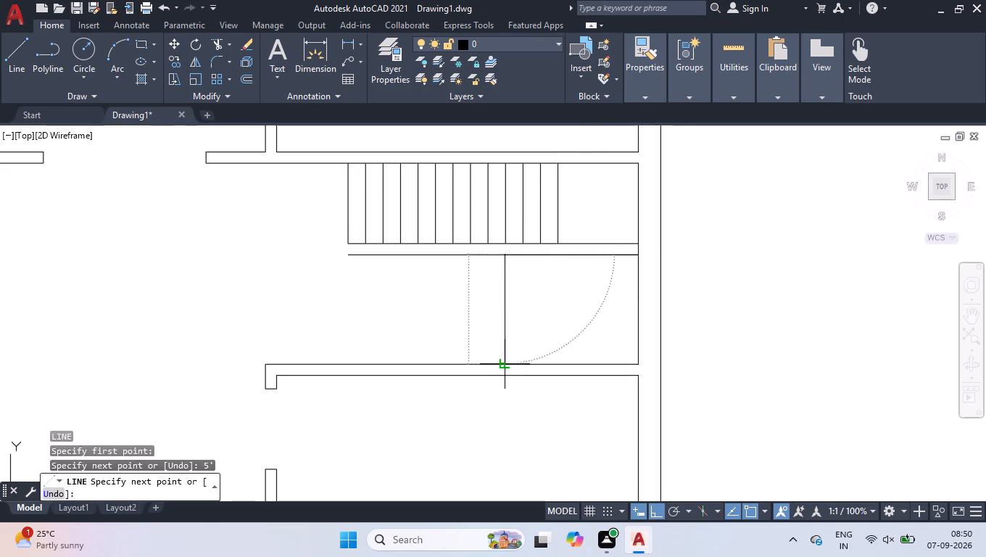
pyautogui.press('space')
# Delete the full-length offset line beneath the staircase, keeping the 5' line drawn over it.
pyautogui.click(453, 252)
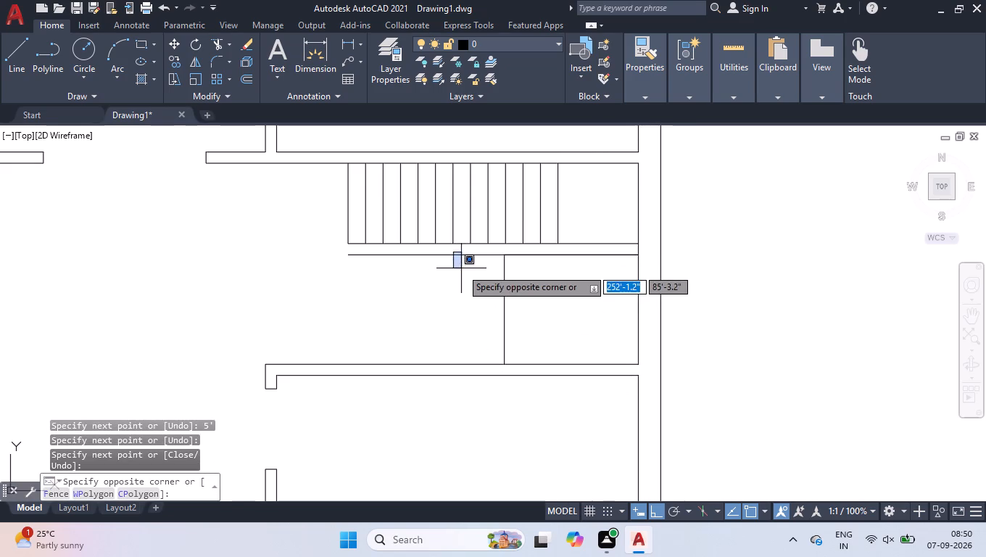
pyautogui.click(453, 253)
pyautogui.click(448, 256)
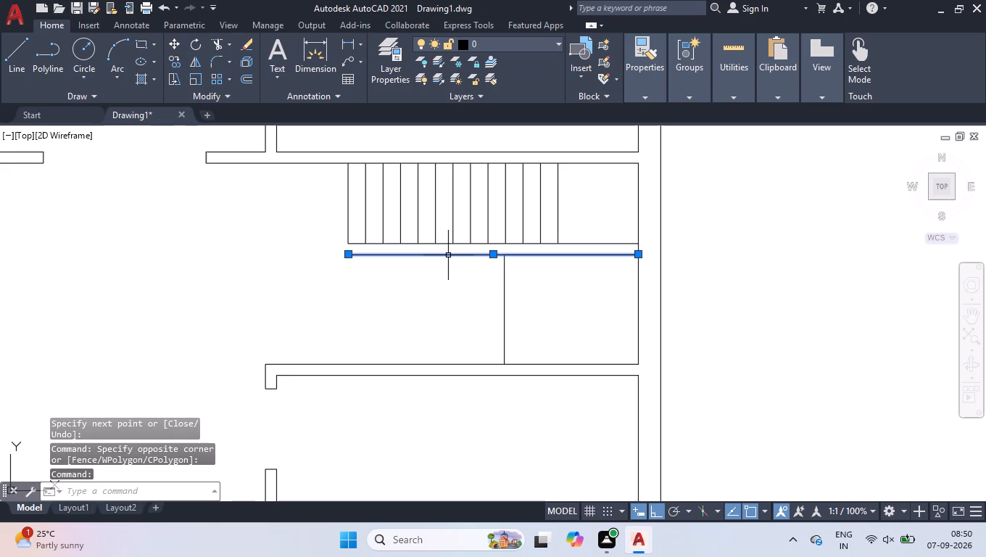
pyautogui.press('Delete')
# Offset the vertical line of the small room below the staircase 5" to the left.
pyautogui.write('off')
pyautogui.press('Return')
pyautogui.press('5')
pyautogui.press('Return')
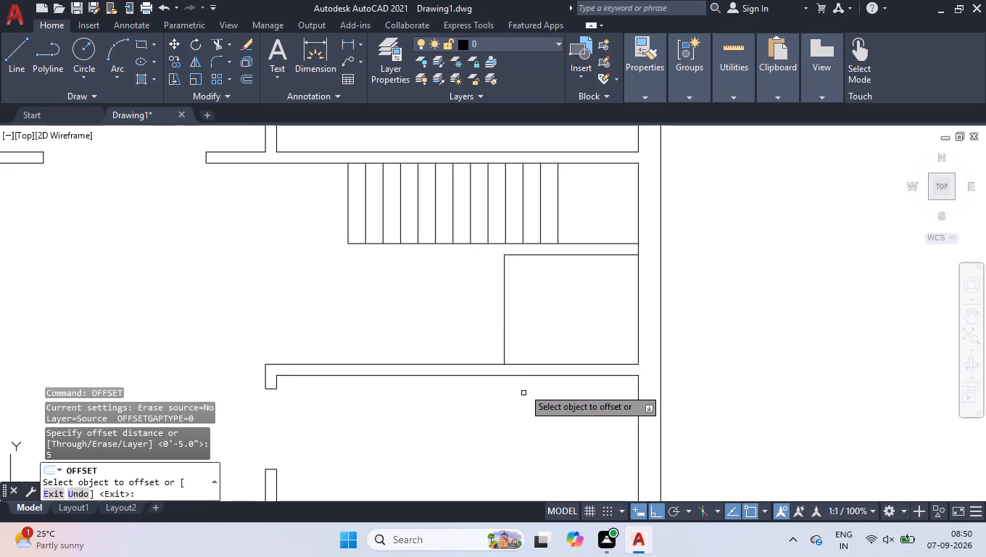
pyautogui.click(505, 289)
pyautogui.click(397, 289)
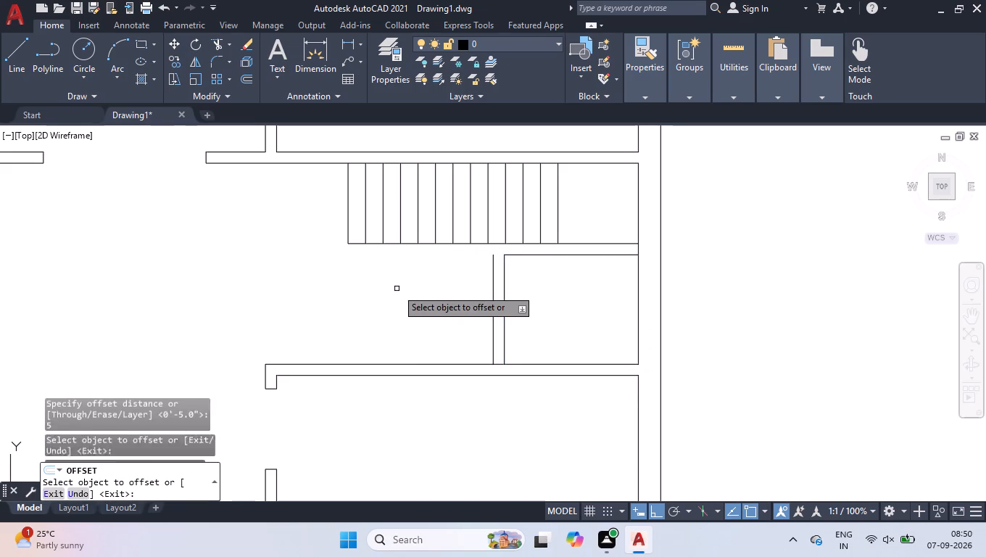
pyautogui.press('space')
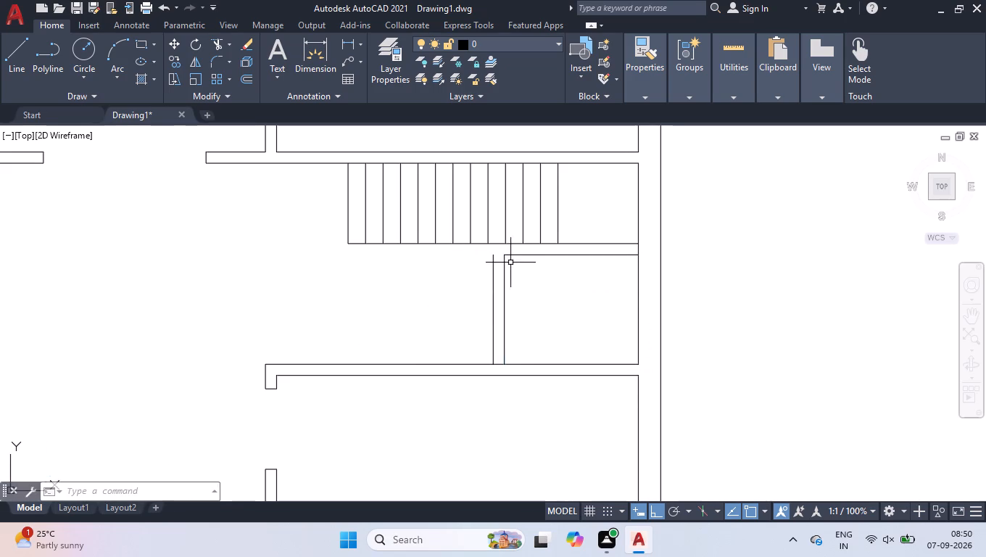
# Extend the small room's outer left wall line up to the staircase's lower edge.
pyautogui.scroll(3, 494, 247)
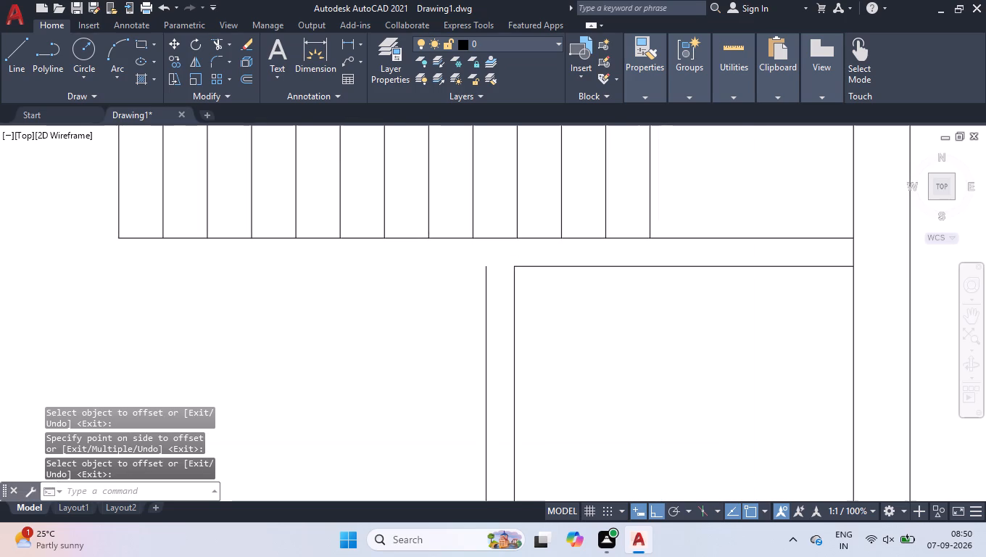
pyautogui.write('ex')
pyautogui.press('Return')
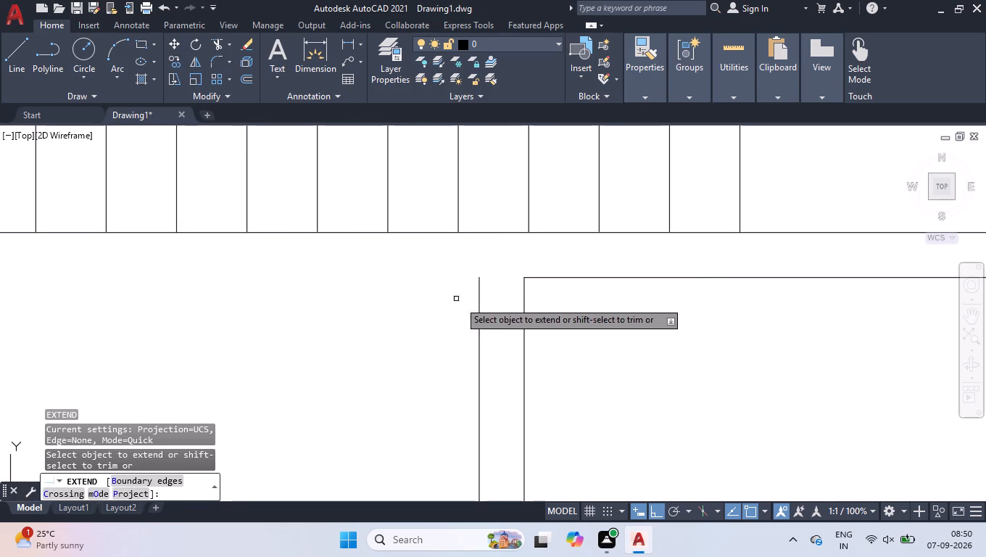
pyautogui.click(478, 297)
pyautogui.press('space')
# Draw a short line across the small room's left wall where it meets the partition below.
pyautogui.scroll(-4, 481, 299)
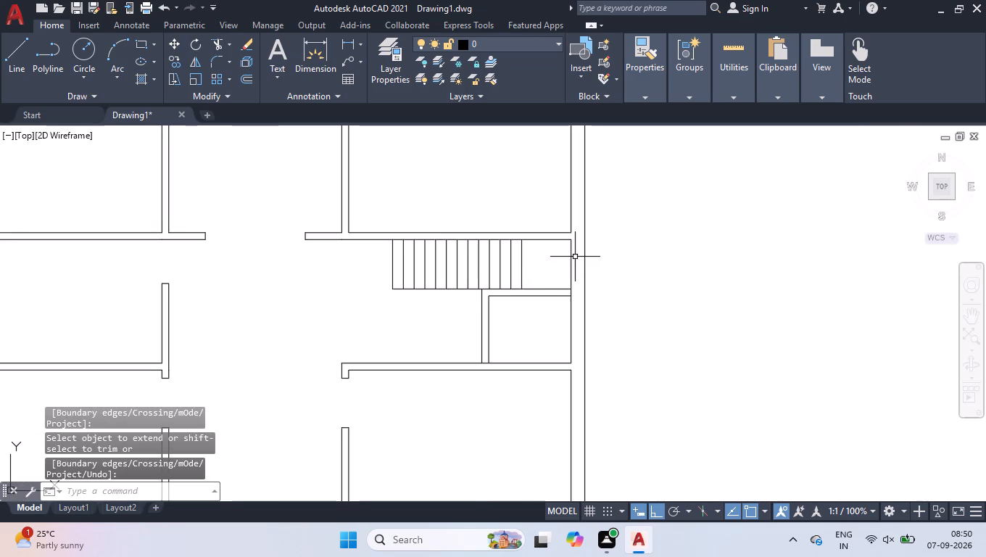
pyautogui.scroll(3, 515, 376)
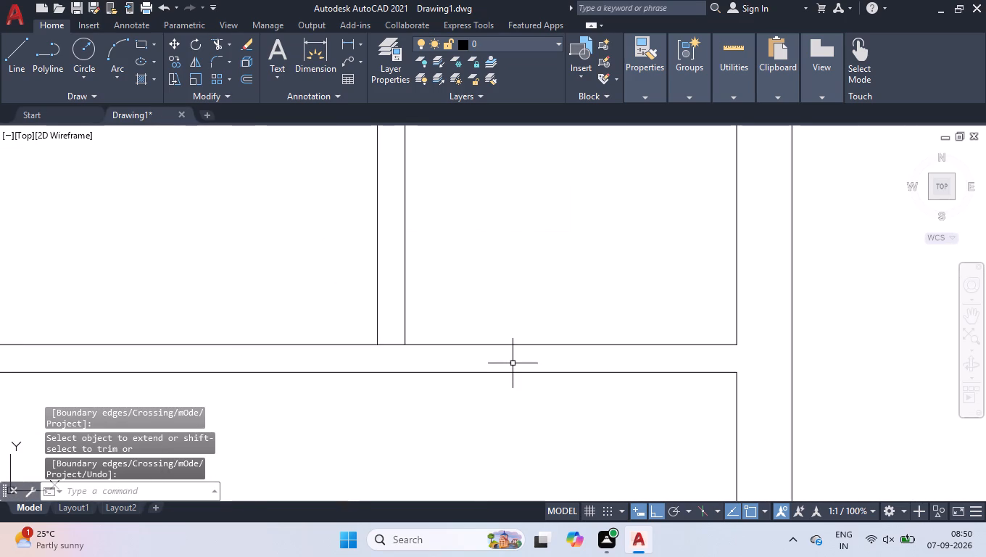
pyautogui.press('l')
pyautogui.press('Return')
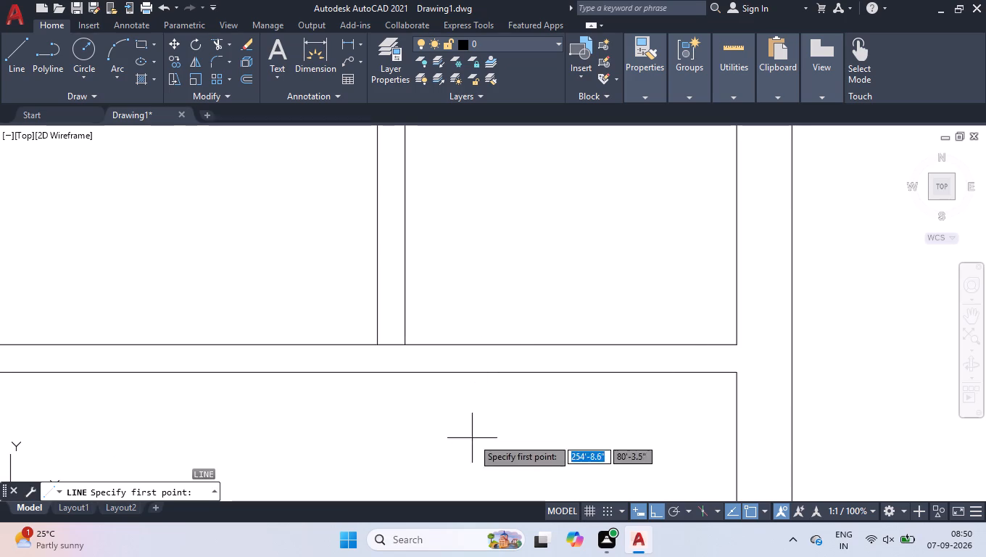
pyautogui.click(404, 342)
pyautogui.click(379, 344)
pyautogui.press('space')
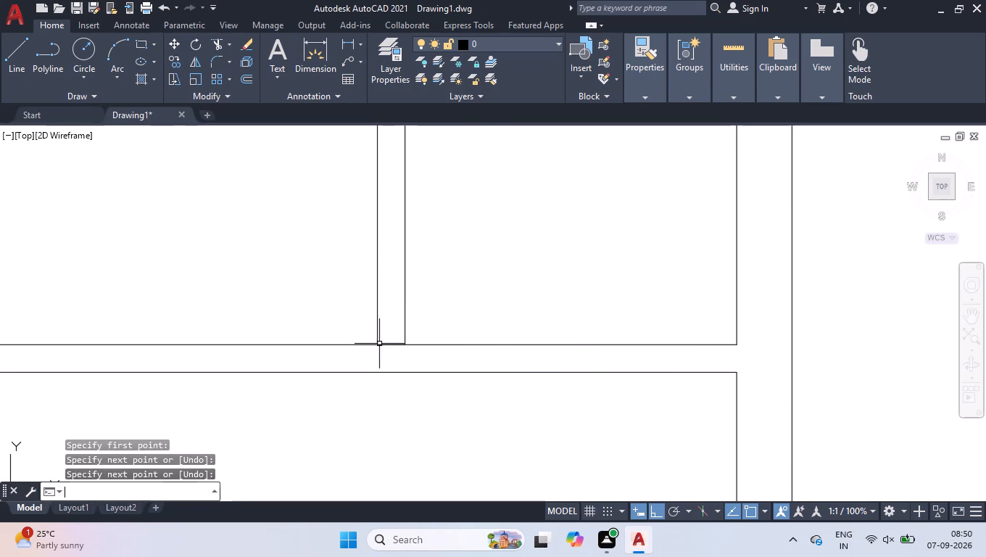
# Move the short line across the small room's left wall 2' upward.
pyautogui.click(331, 294)
pyautogui.click(433, 388)
pyautogui.scroll(2, 381, 324)
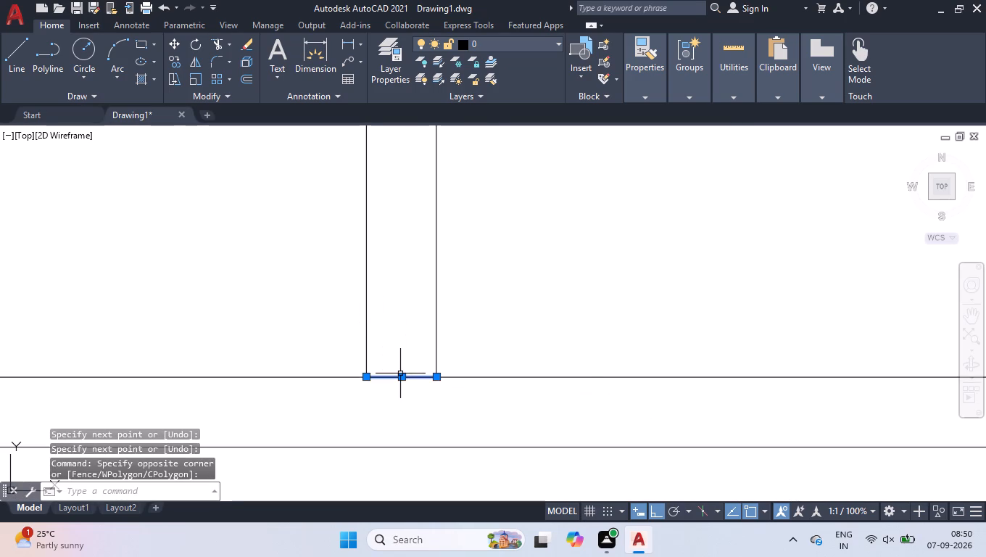
pyautogui.click(398, 376)
pyautogui.scroll(-5, 381, 248)
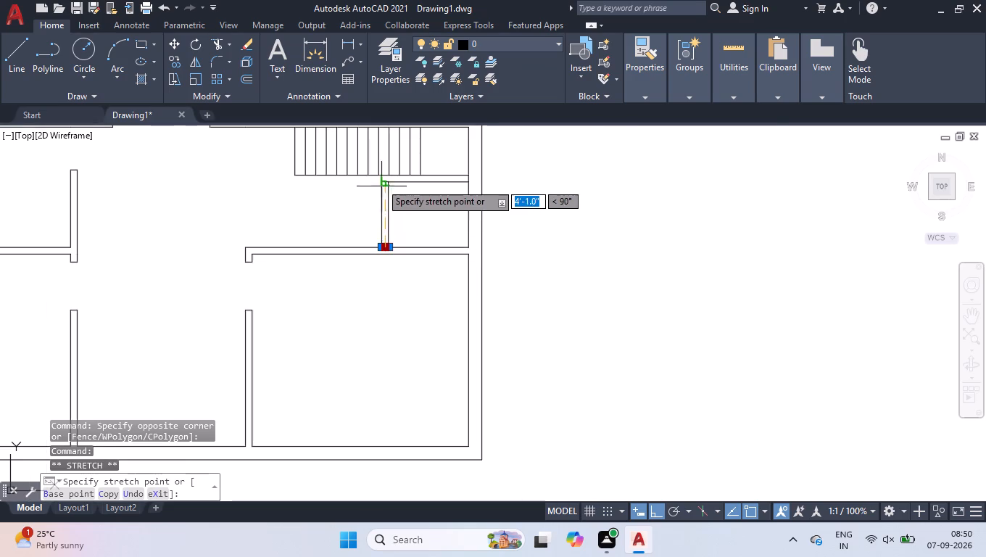
pyautogui.scroll(3, 381, 177)
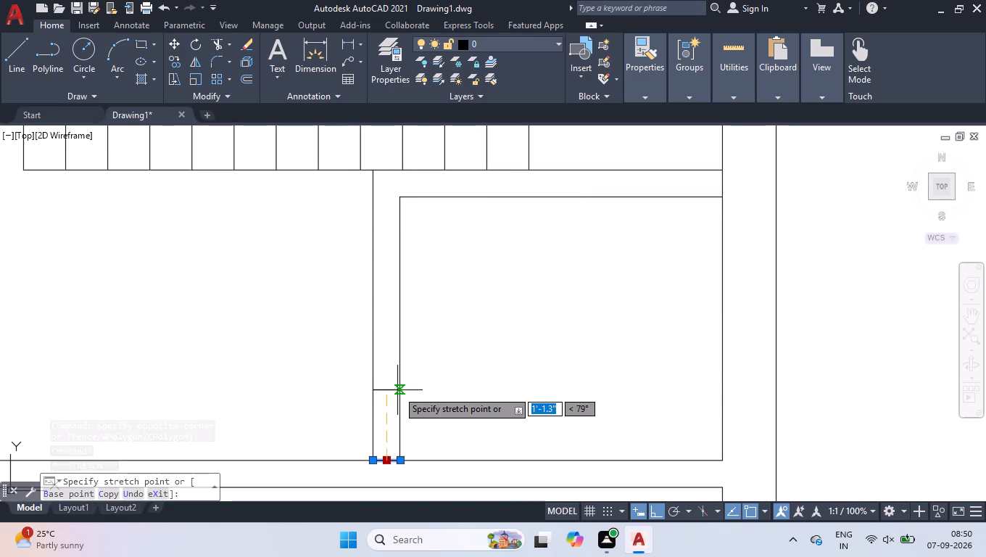
pyautogui.write("2'")
pyautogui.press('Return')
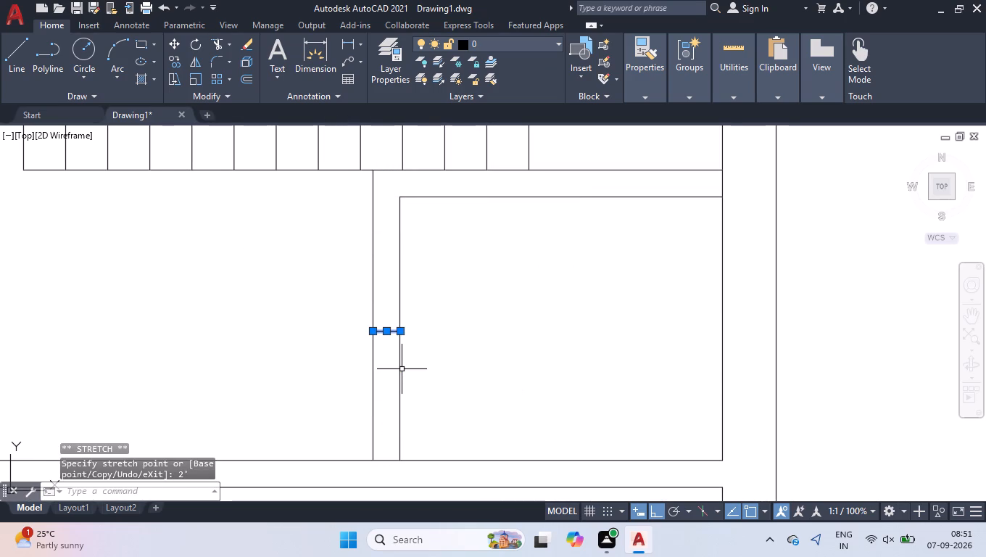
# Trim both lines of the small room's left wall below the short cross line to leave a door opening.
pyautogui.write('tr')
pyautogui.press('Return')
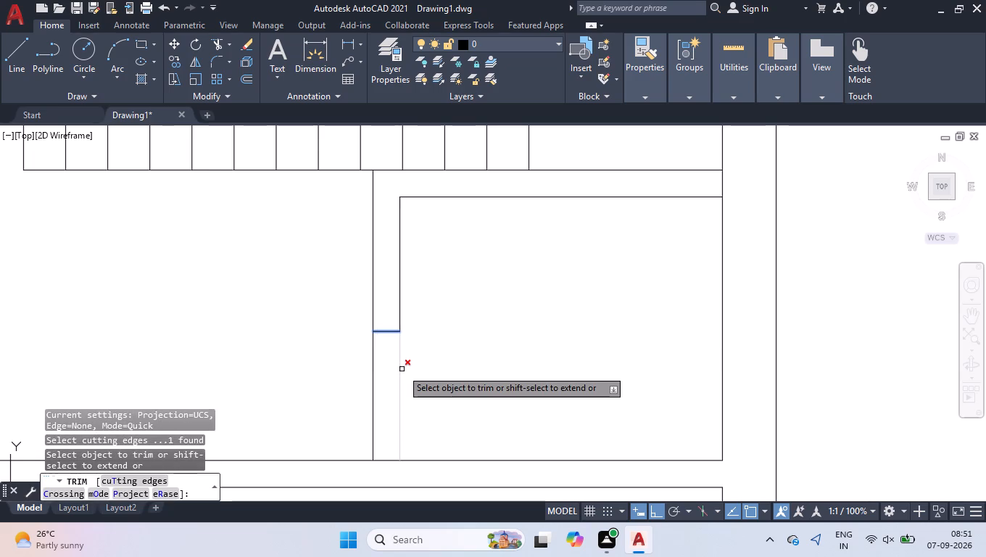
pyautogui.doubleClick(402, 368)
pyautogui.click(357, 374)
pyautogui.click(408, 378)
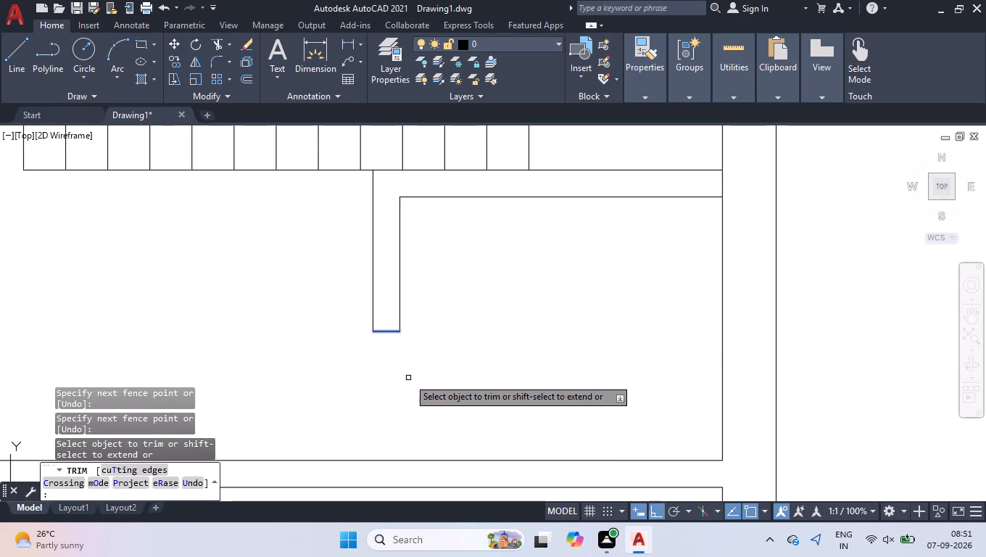
pyautogui.press('space')
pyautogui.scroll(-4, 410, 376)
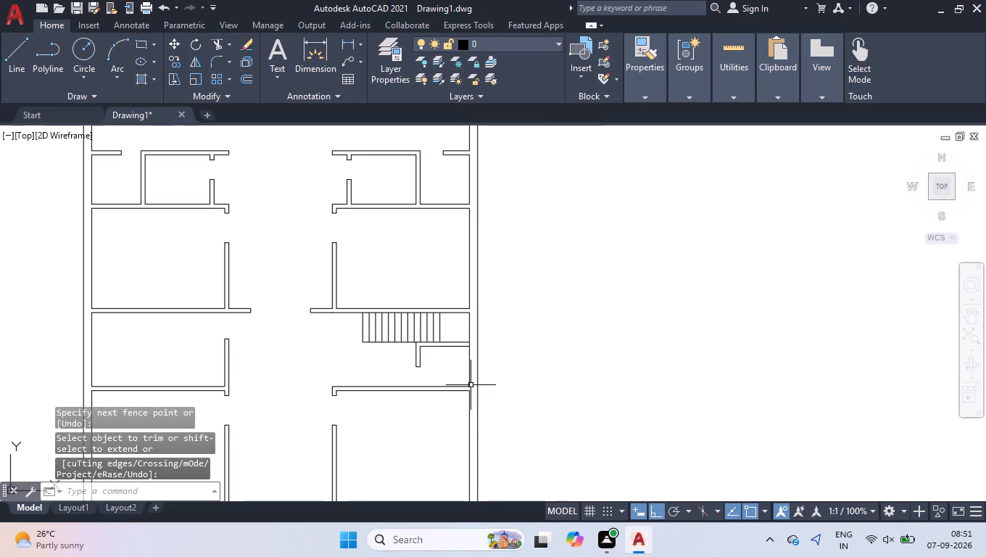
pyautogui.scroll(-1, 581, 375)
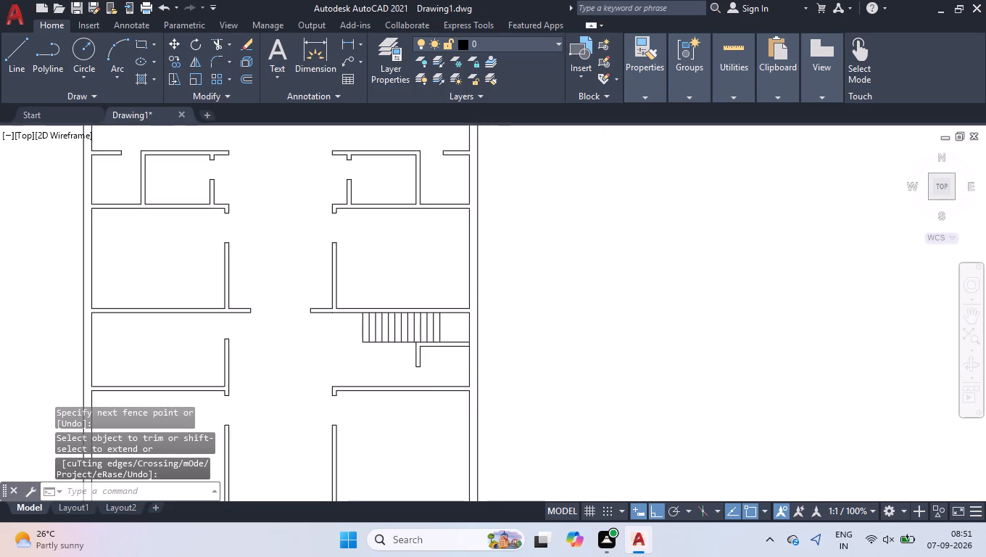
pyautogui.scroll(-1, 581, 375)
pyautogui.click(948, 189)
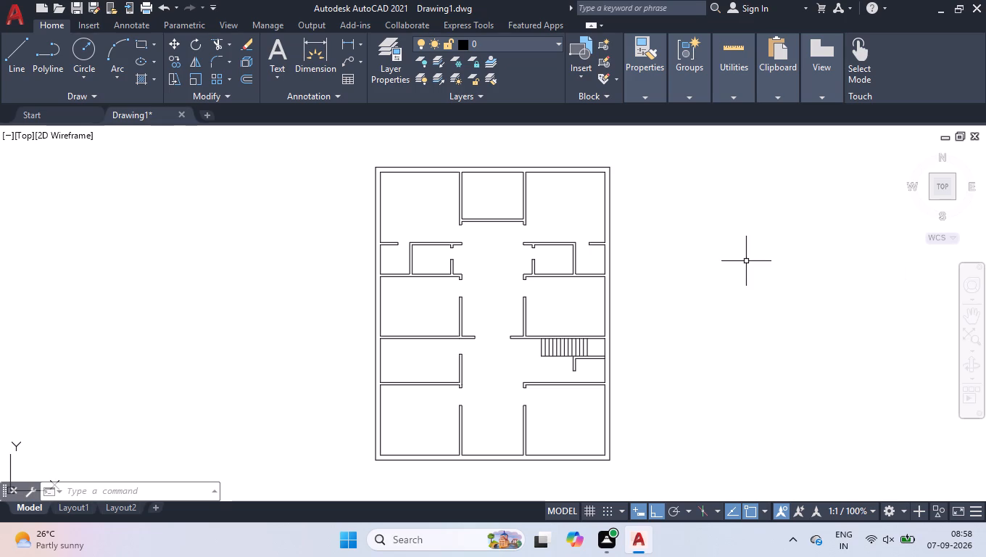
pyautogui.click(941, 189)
# Insert six Door - Imperial blocks in the empty space to the left of the floor plan.
pyautogui.hotkey('ctrl', '3')
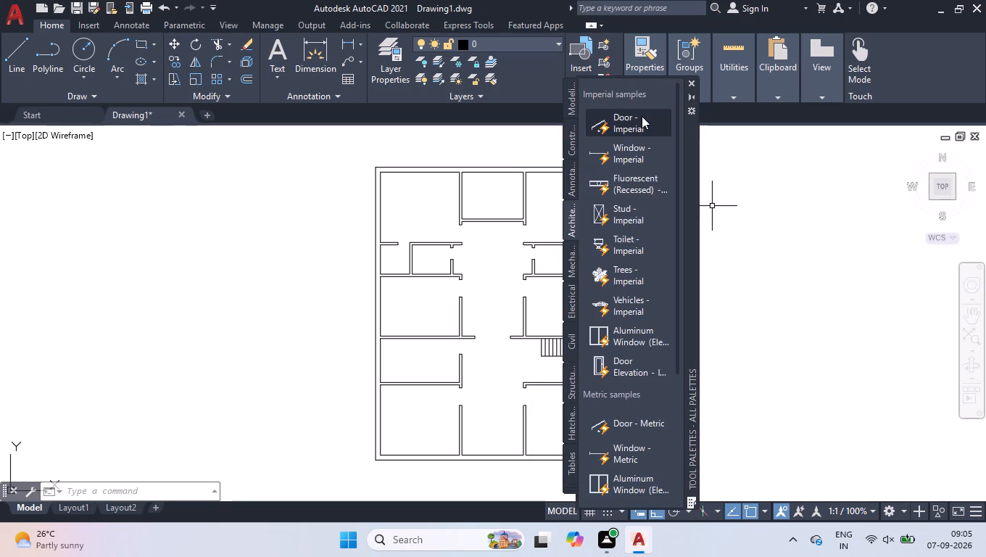
pyautogui.click(642, 116)
pyautogui.click(112, 233)
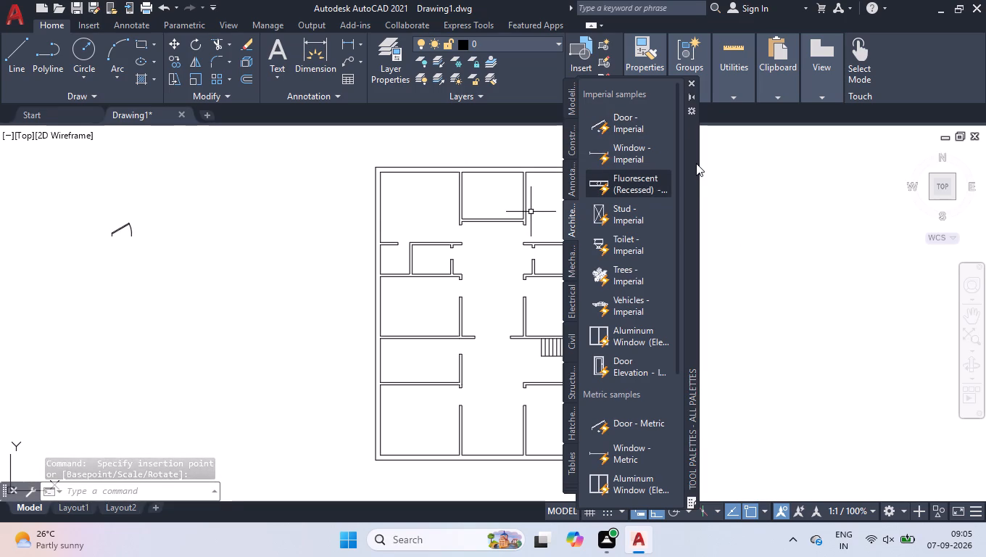
pyautogui.click(601, 125)
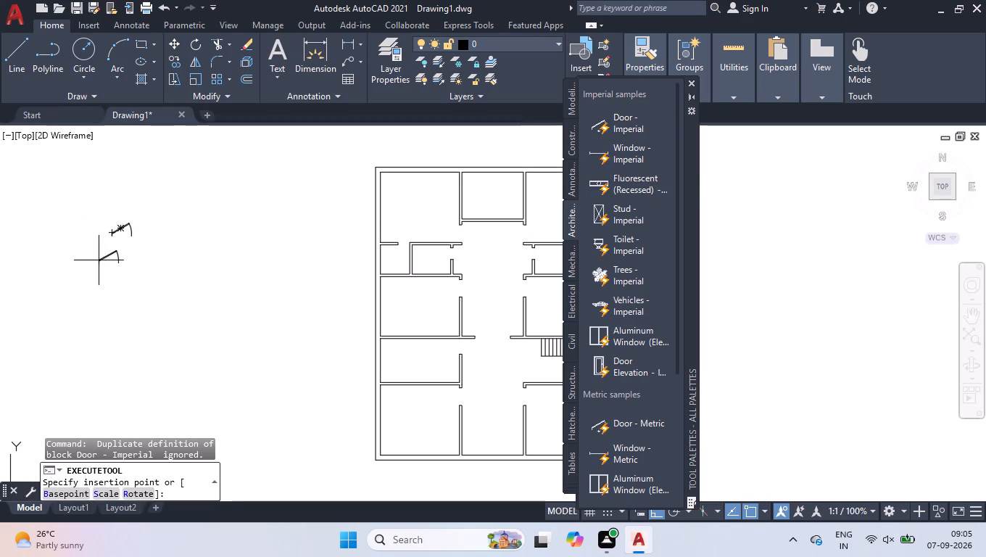
pyautogui.click(115, 268)
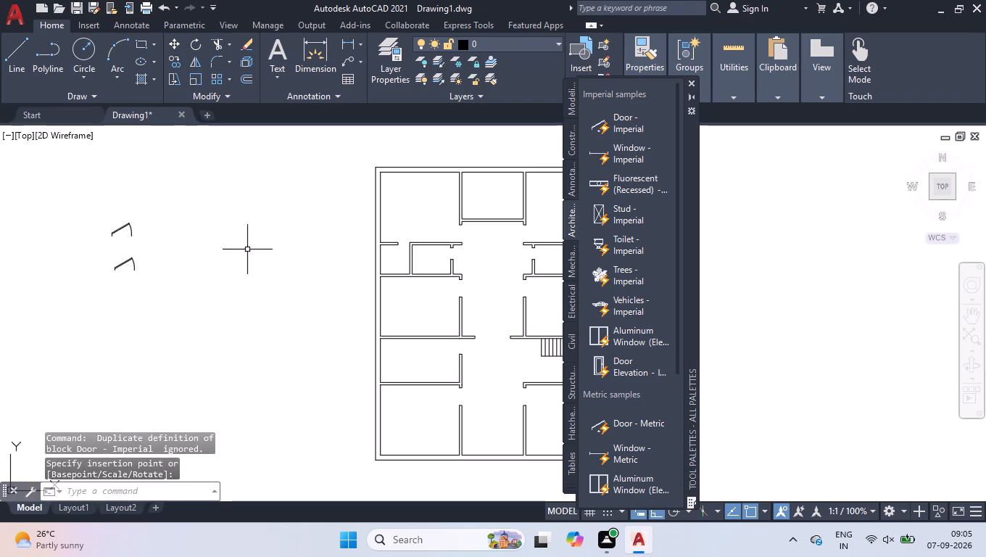
pyautogui.click(594, 128)
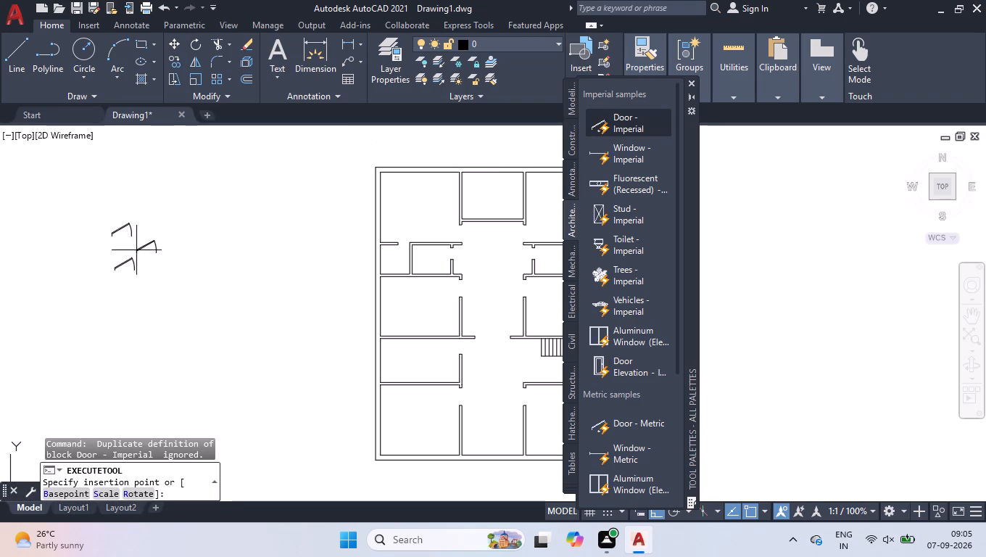
pyautogui.click(144, 242)
pyautogui.click(615, 131)
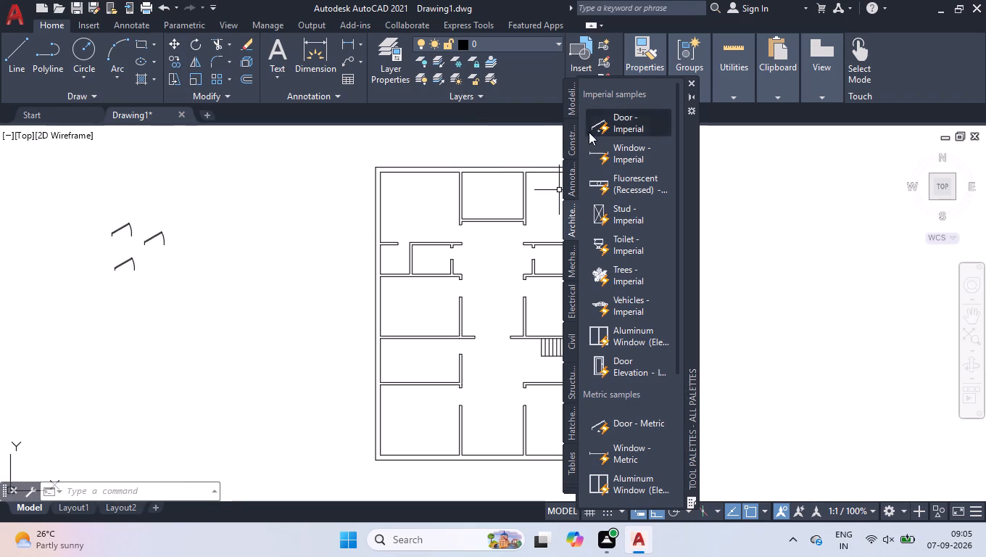
pyautogui.click(171, 217)
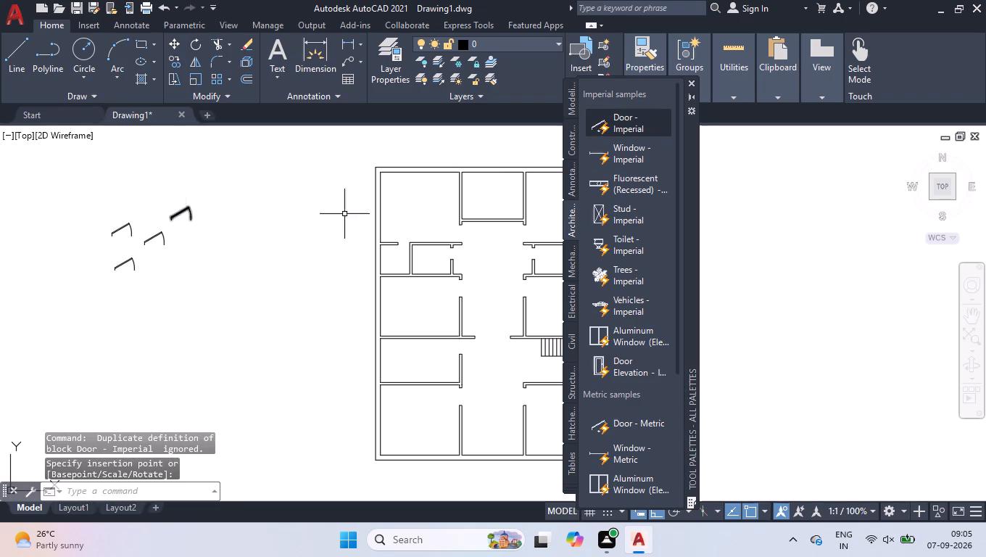
pyautogui.click(612, 126)
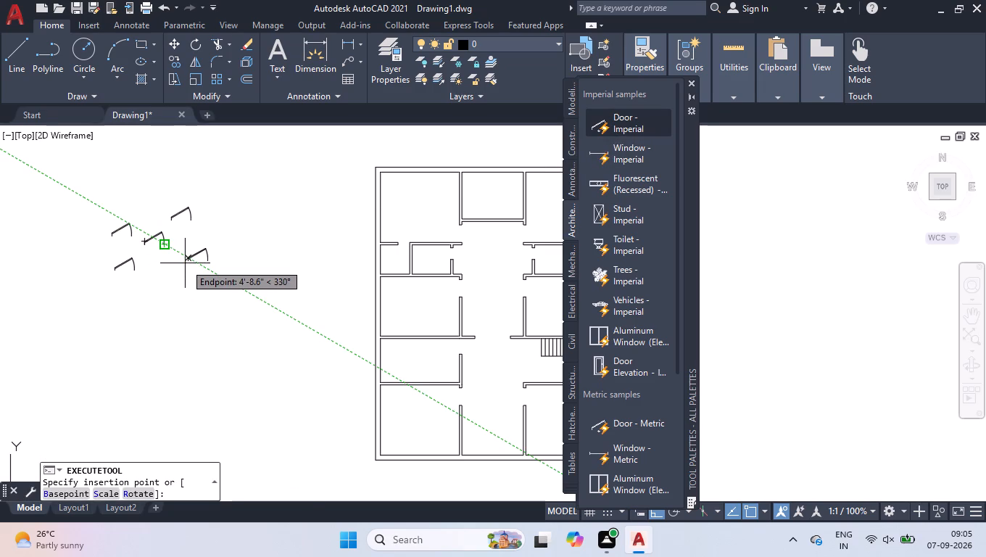
pyautogui.click(185, 263)
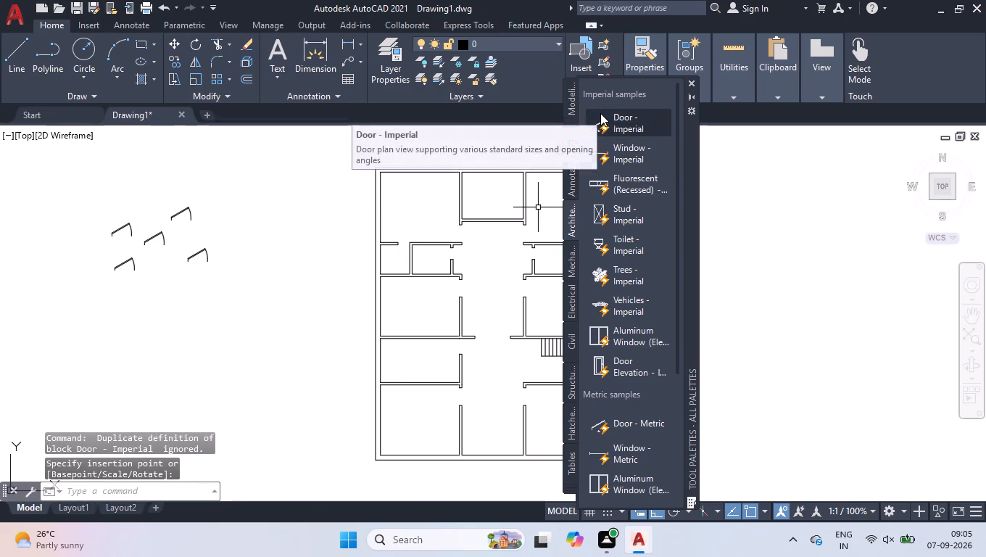
pyautogui.click(600, 113)
pyautogui.click(217, 221)
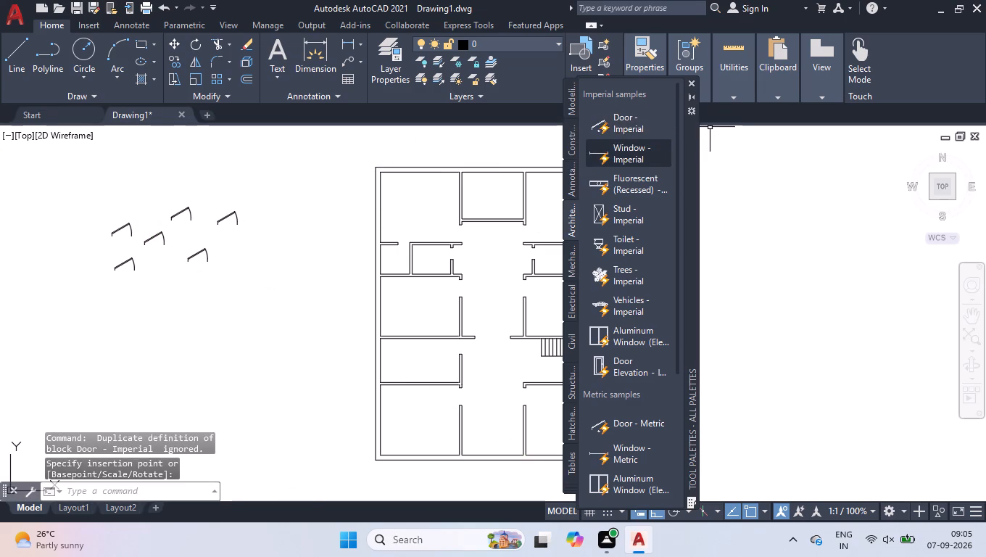
# Insert four more Door - Imperial blocks among the doors to the left of the floor plan.
pyautogui.click(655, 124)
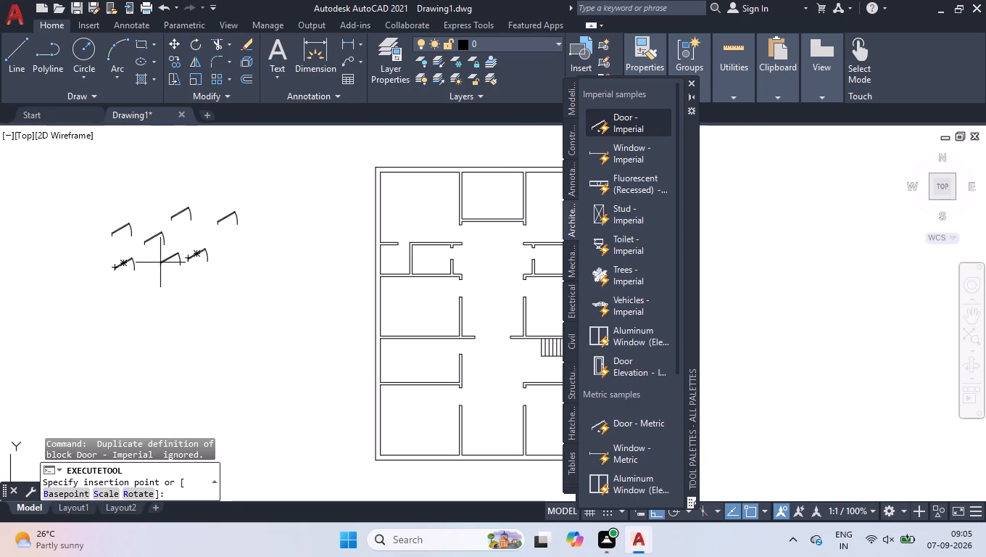
pyautogui.scroll(4, 159, 271)
pyautogui.click(100, 267)
pyautogui.scroll(-2, 132, 265)
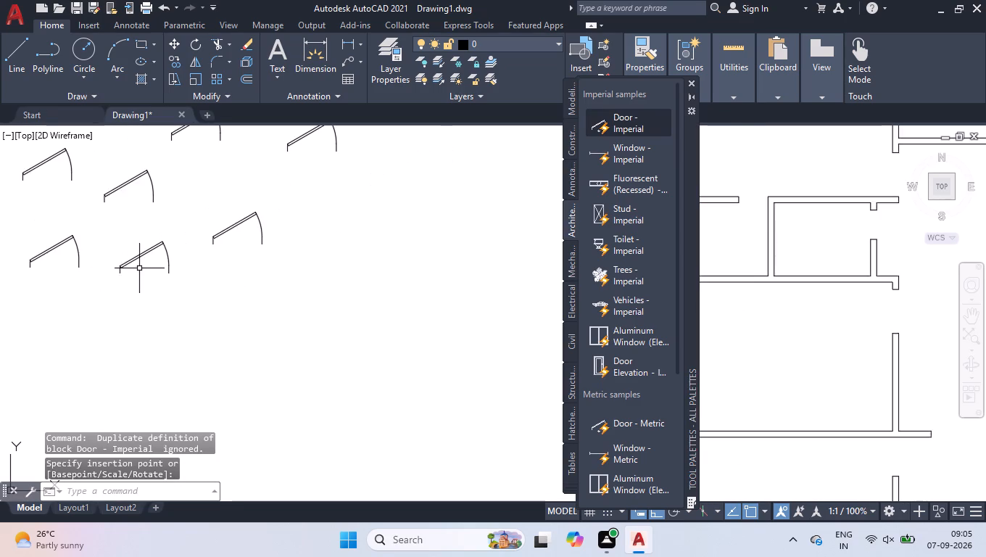
pyautogui.scroll(-2, 151, 268)
pyautogui.click(605, 122)
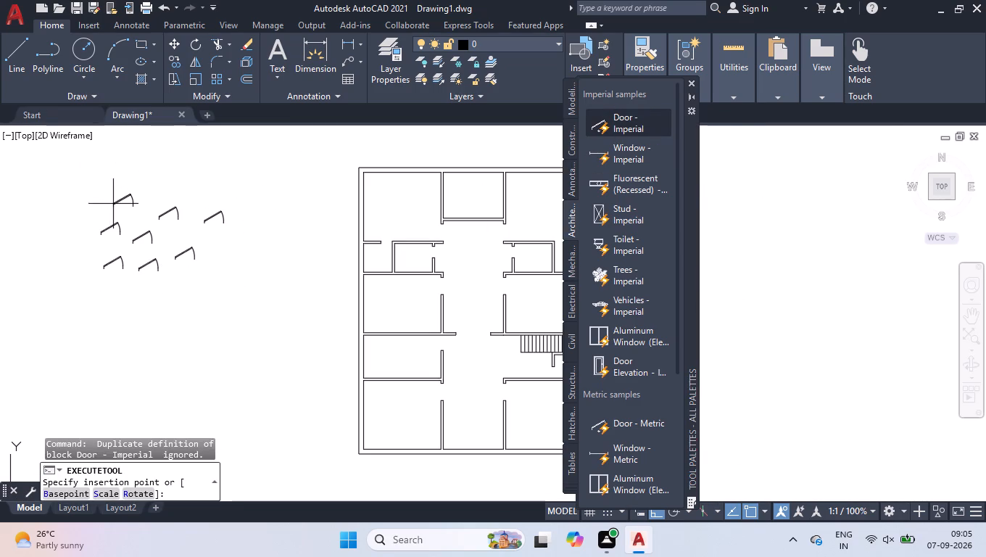
pyautogui.click(126, 204)
pyautogui.click(601, 124)
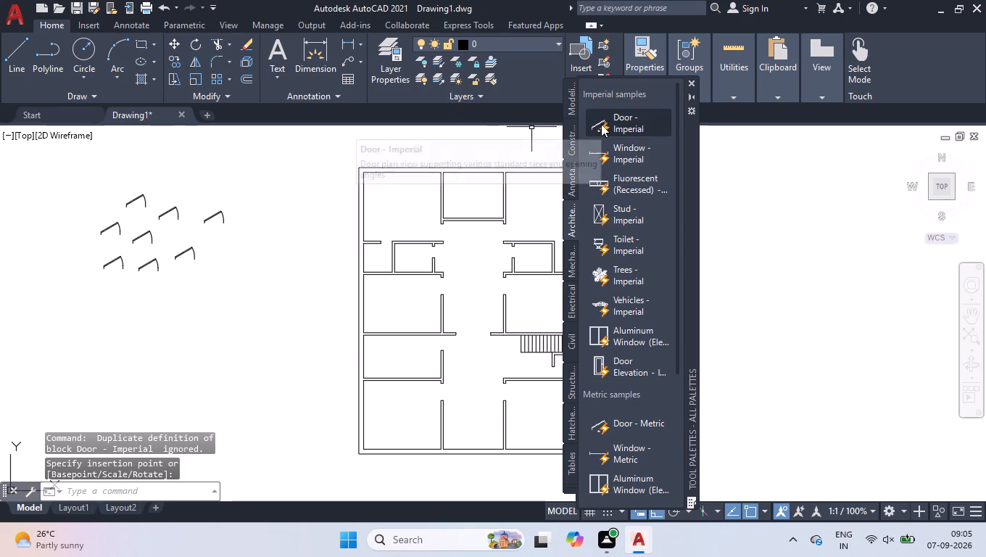
pyautogui.click(199, 195)
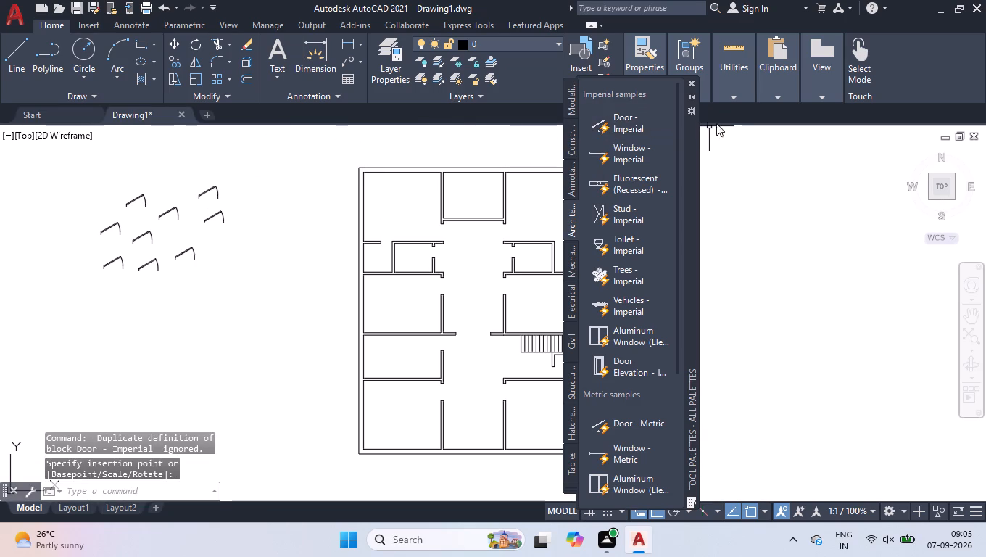
pyautogui.click(646, 127)
pyautogui.click(173, 186)
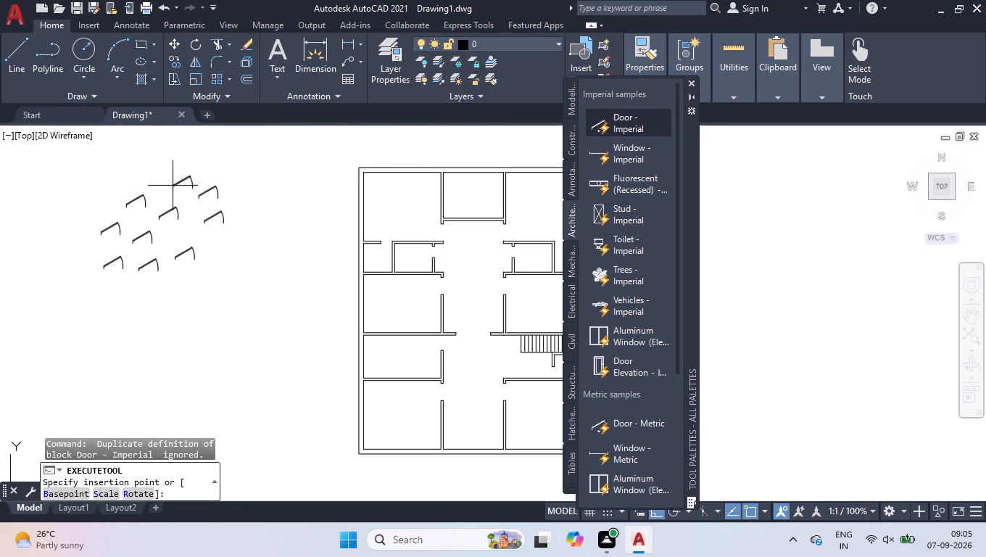
pyautogui.click(690, 87)
# Set the opening angle of all ten door blocks to Open 90º and deselect them.
pyautogui.click(268, 156)
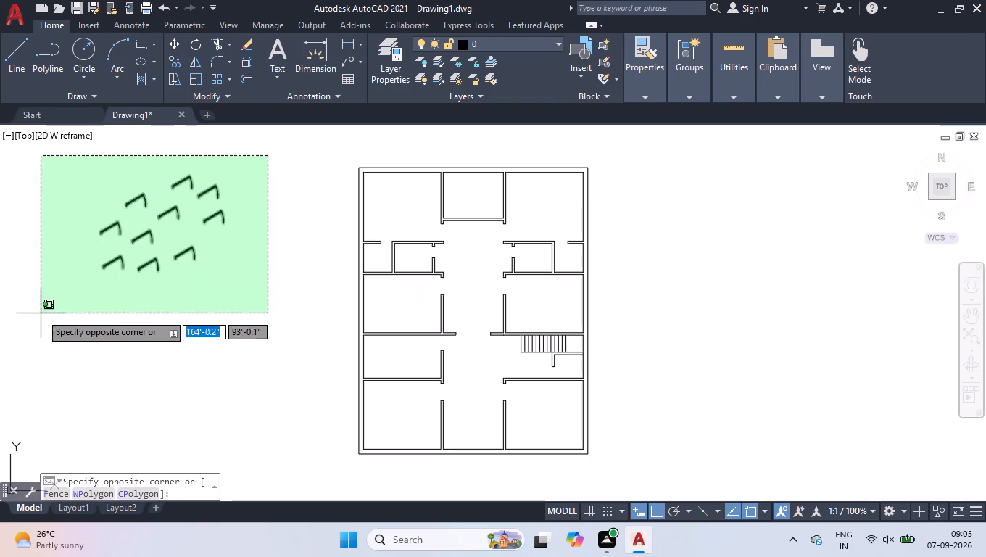
pyautogui.click(41, 313)
pyautogui.hotkey('ctrl', '1')
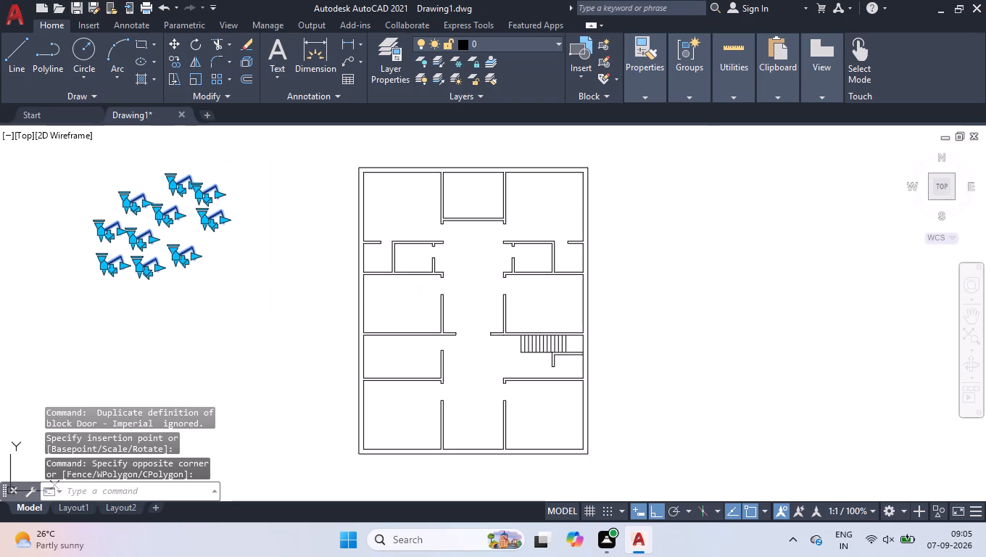
pyautogui.scroll(-6, 842, 159)
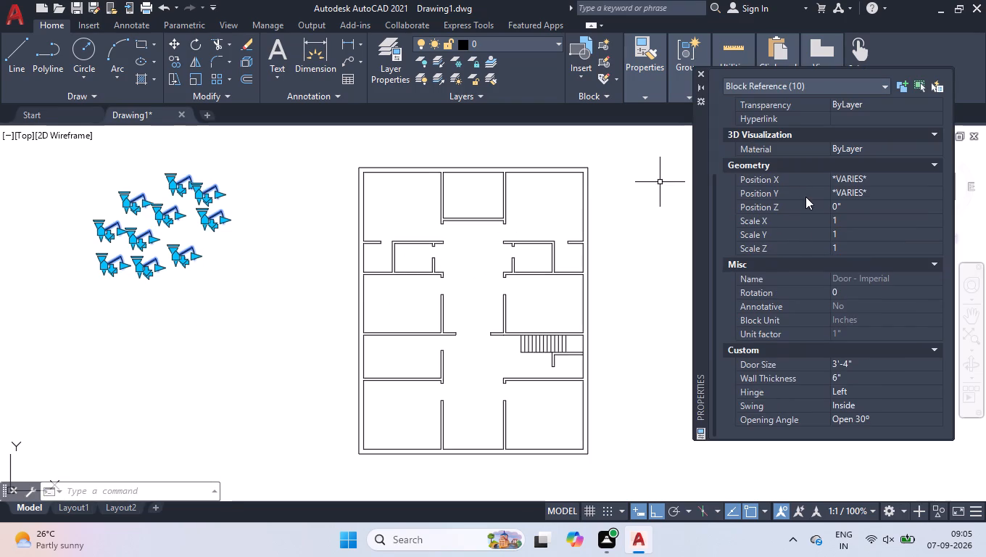
pyautogui.scroll(-5, 806, 202)
pyautogui.click(851, 421)
pyautogui.click(854, 420)
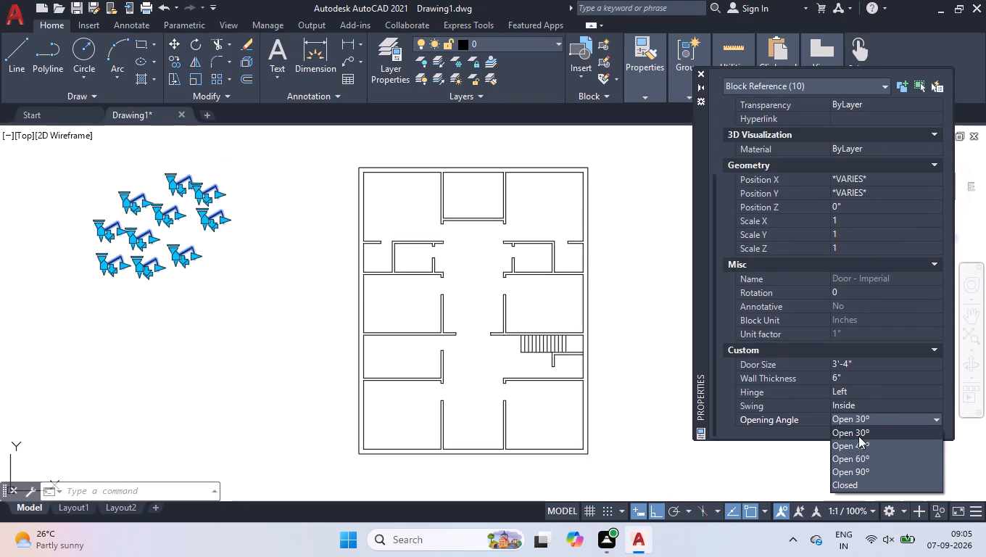
pyautogui.click(862, 474)
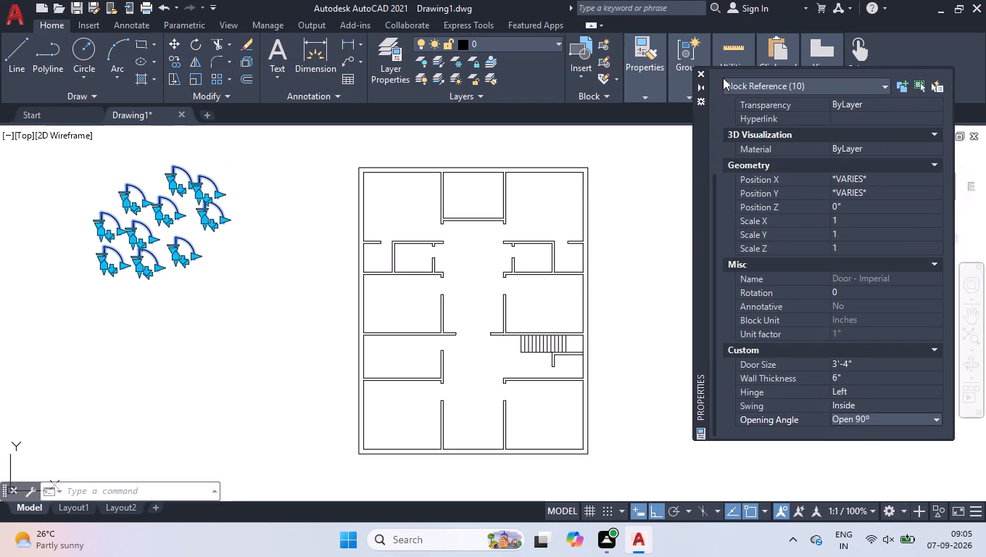
pyautogui.click(705, 73)
pyautogui.moveTo(674, 142); pyautogui.dragTo(696, 290, button='right')
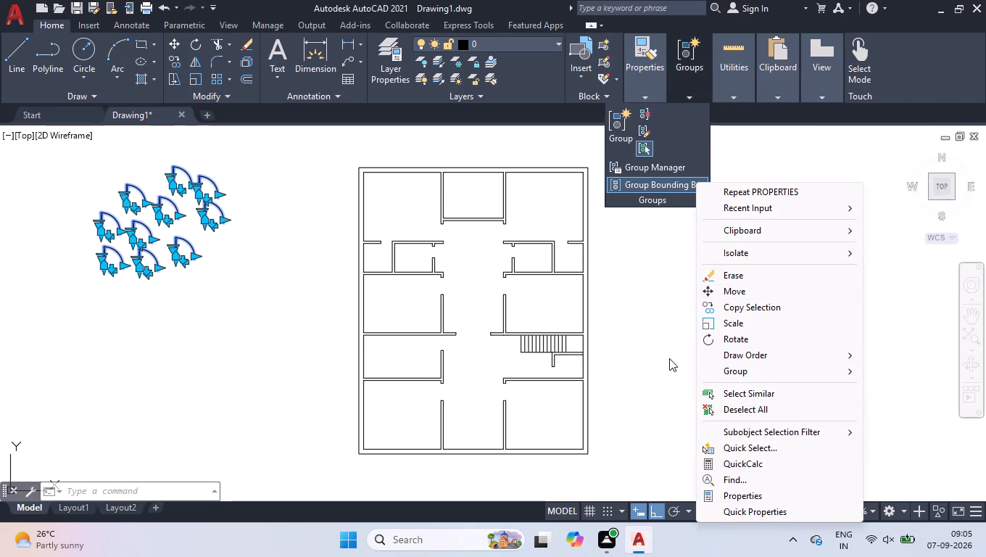
pyautogui.click(713, 413)
pyautogui.click(688, 311)
pyautogui.click(728, 256)
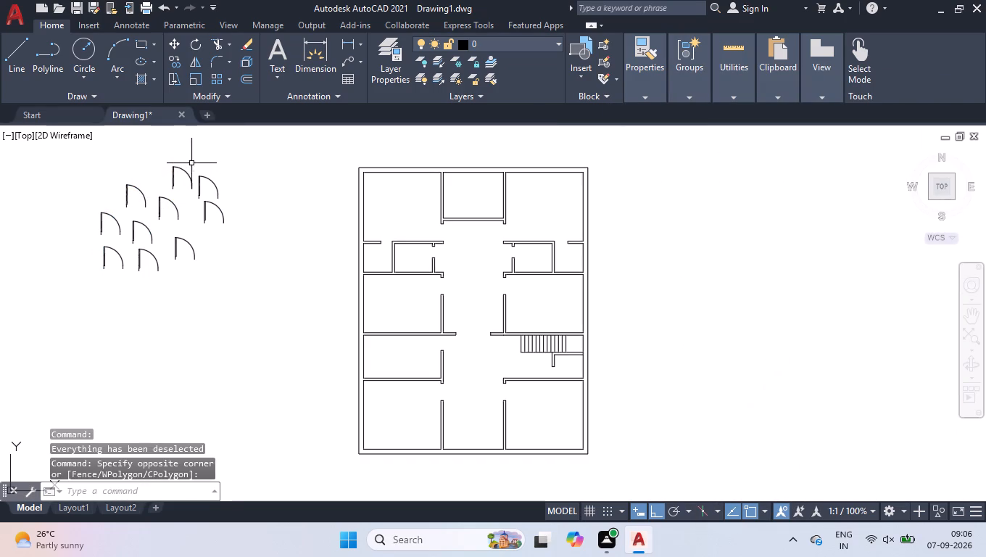
# Rotate the upper-right door block 90° counterclockwise about the lower end of its hinge side.
pyautogui.scroll(1, 207, 165)
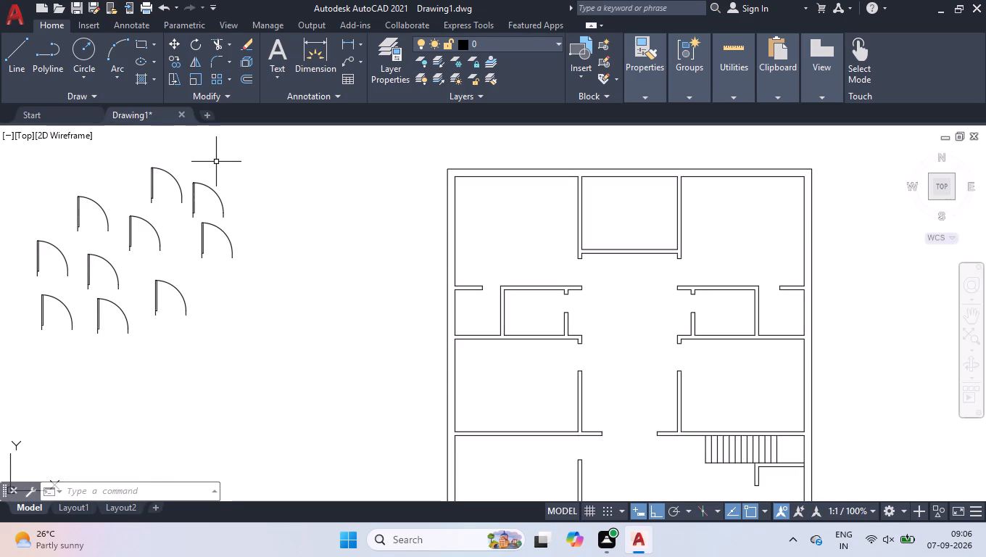
pyautogui.click(216, 162)
pyautogui.click(216, 162)
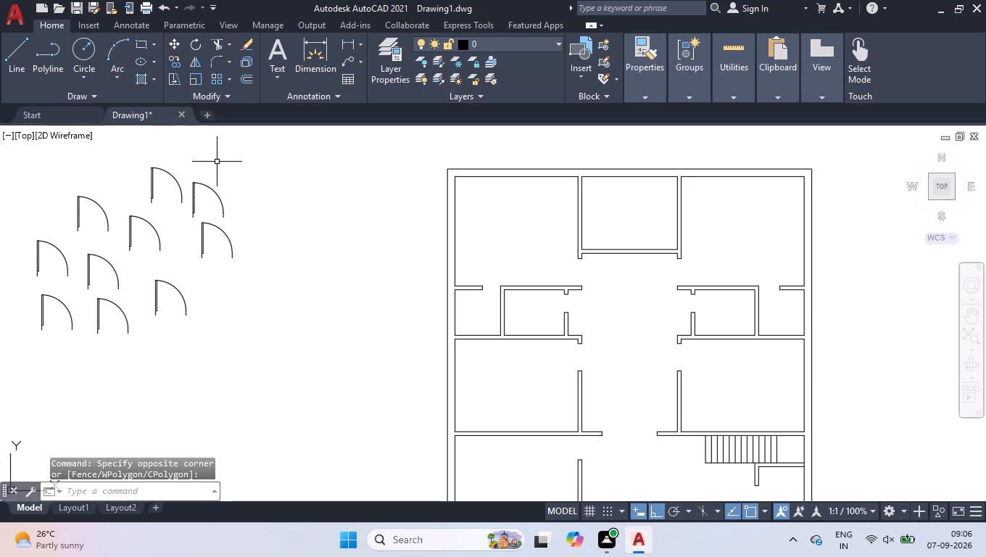
pyautogui.click(201, 183)
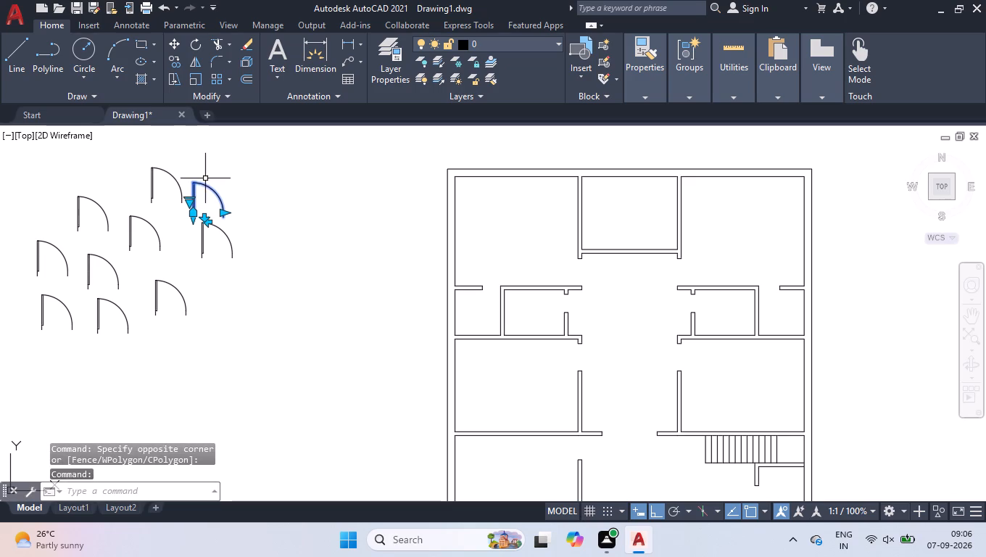
pyautogui.scroll(3, 188, 181)
pyautogui.write('r0')
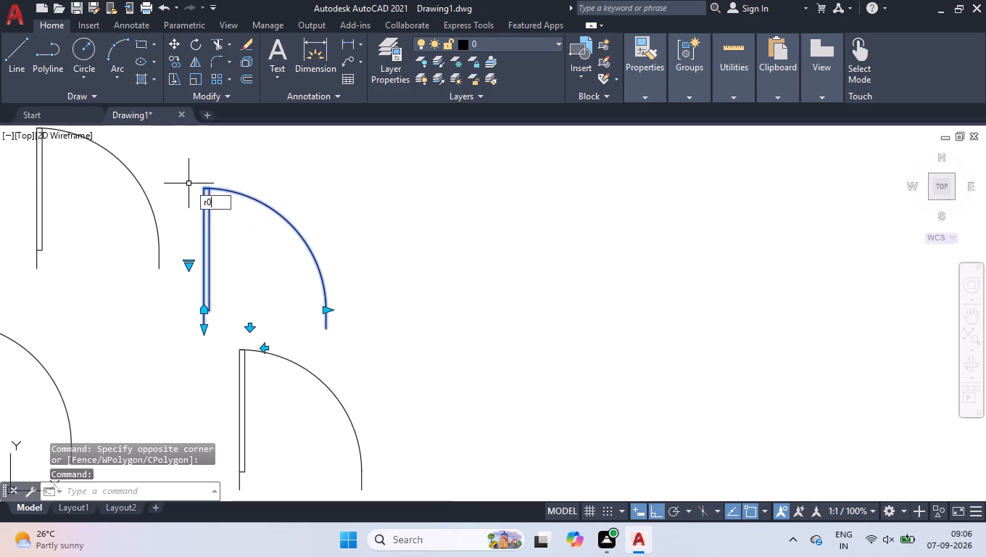
pyautogui.press('BackSpace')
pyautogui.press('o')
pyautogui.press('Return')
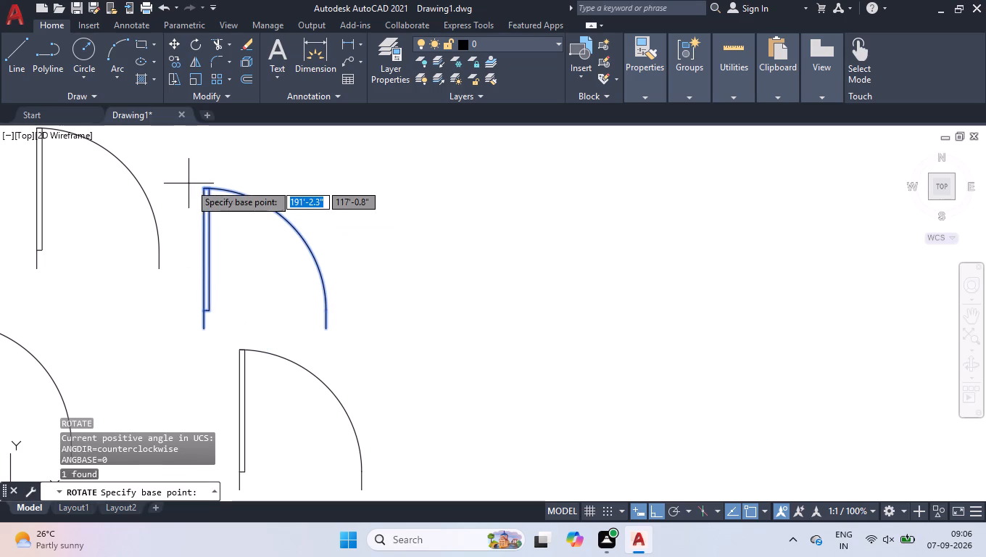
pyautogui.click(202, 329)
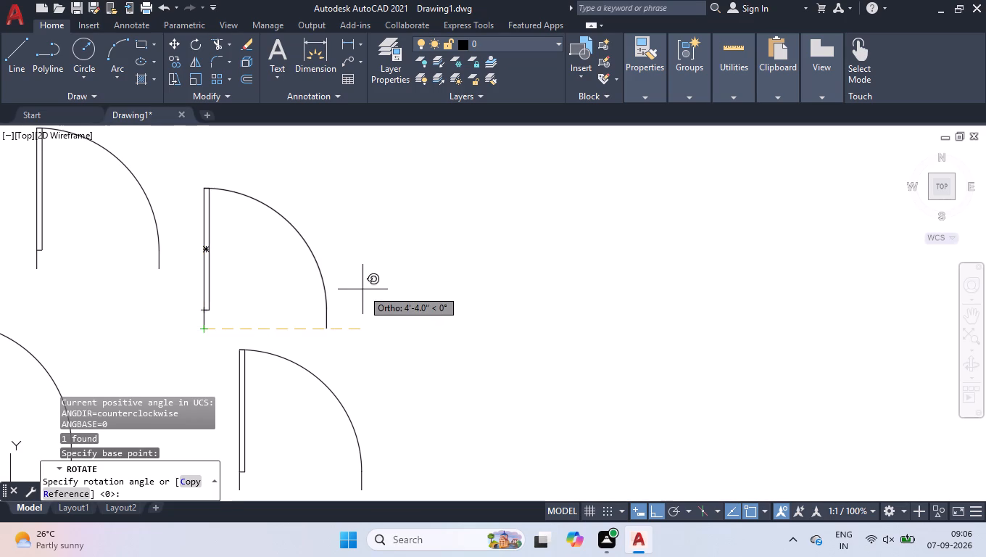
pyautogui.click(244, 174)
# Draw a 5" line across the top middle room's bottom wall, at the inner face of the room's left wall.
pyautogui.scroll(-3, 357, 272)
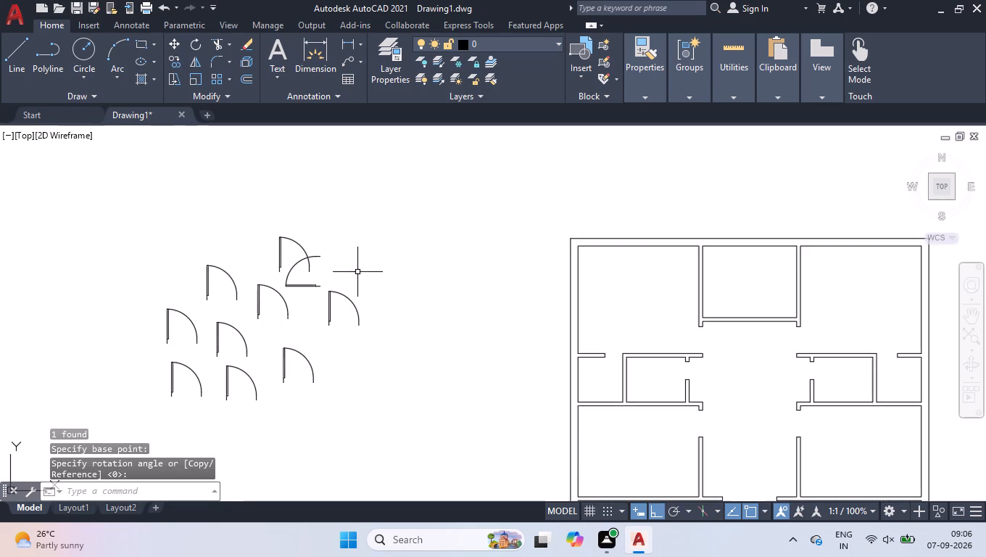
pyautogui.scroll(-2, 360, 271)
pyautogui.scroll(4, 500, 281)
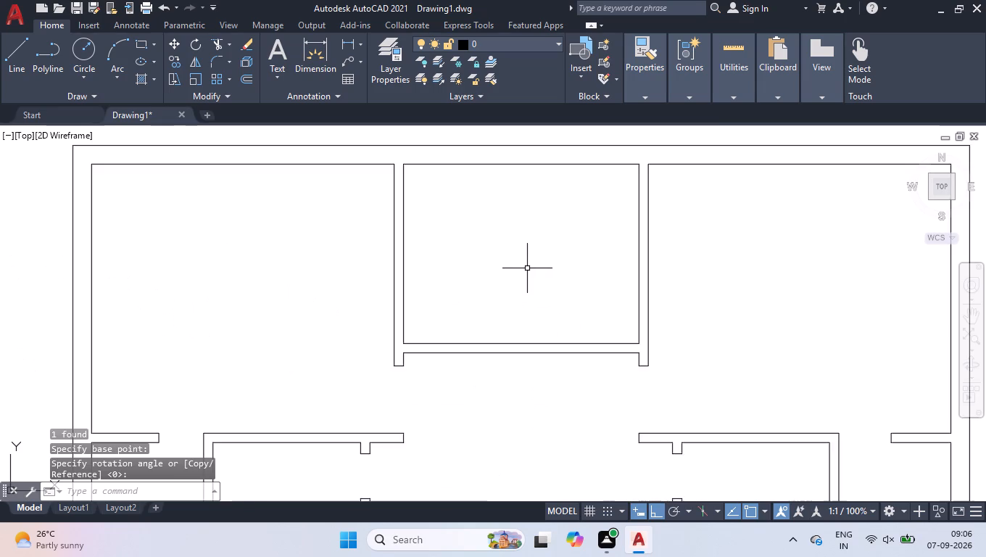
pyautogui.scroll(1, 527, 268)
pyautogui.scroll(-1, 529, 270)
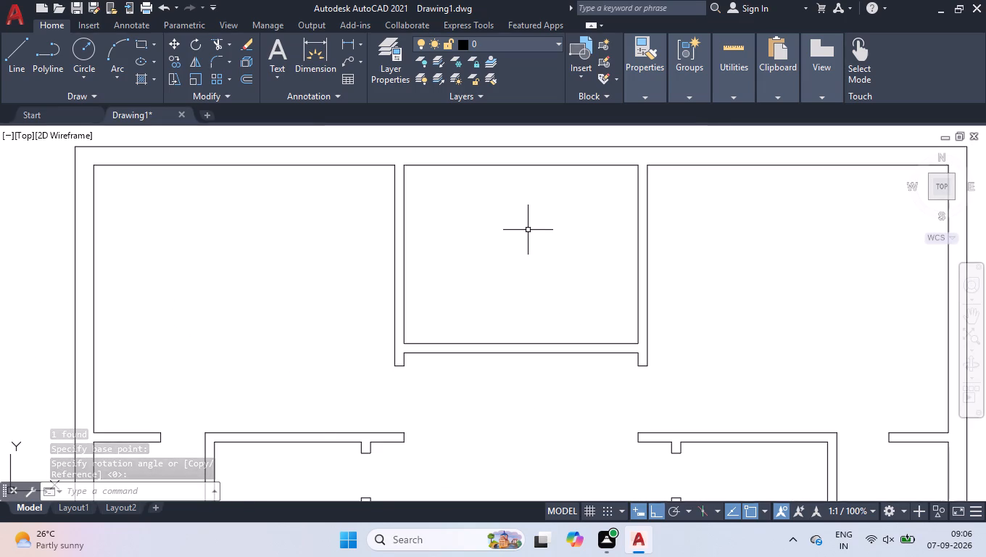
pyautogui.scroll(1, 527, 207)
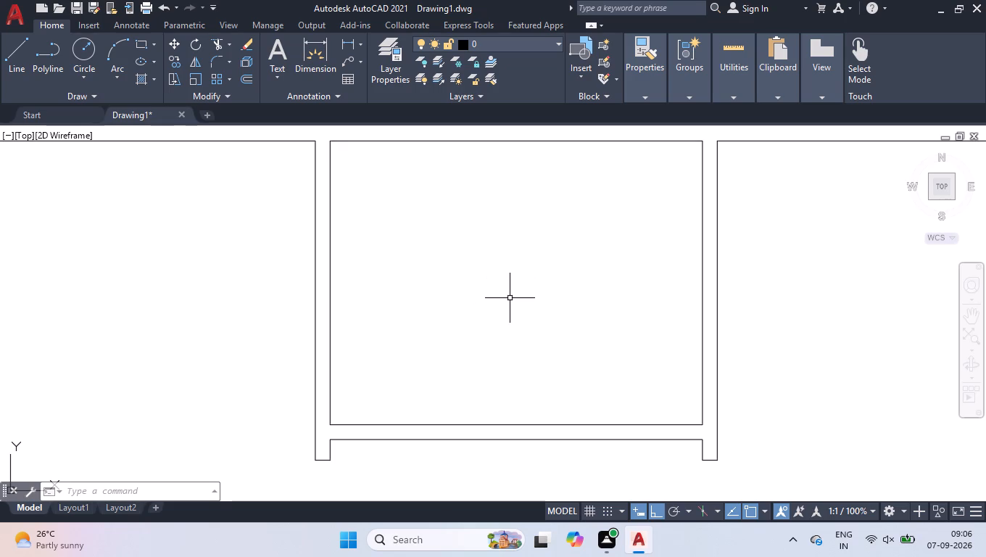
pyautogui.click(510, 298)
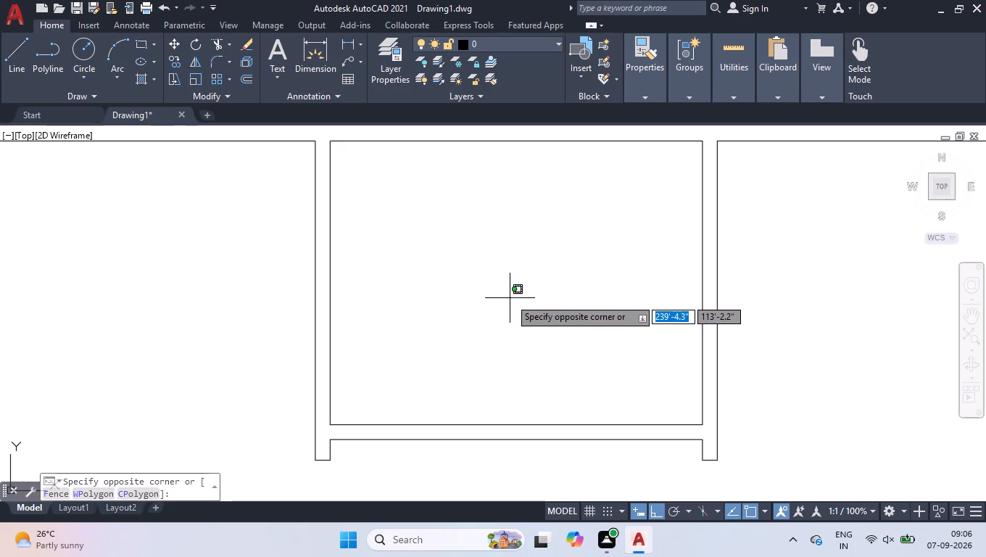
pyautogui.press('l')
pyautogui.press('Return')
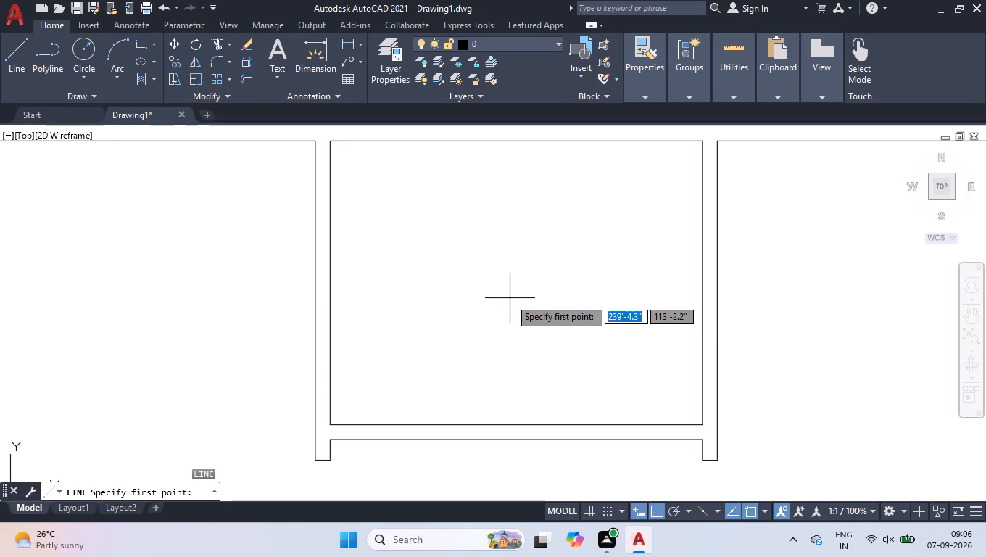
pyautogui.click(333, 422)
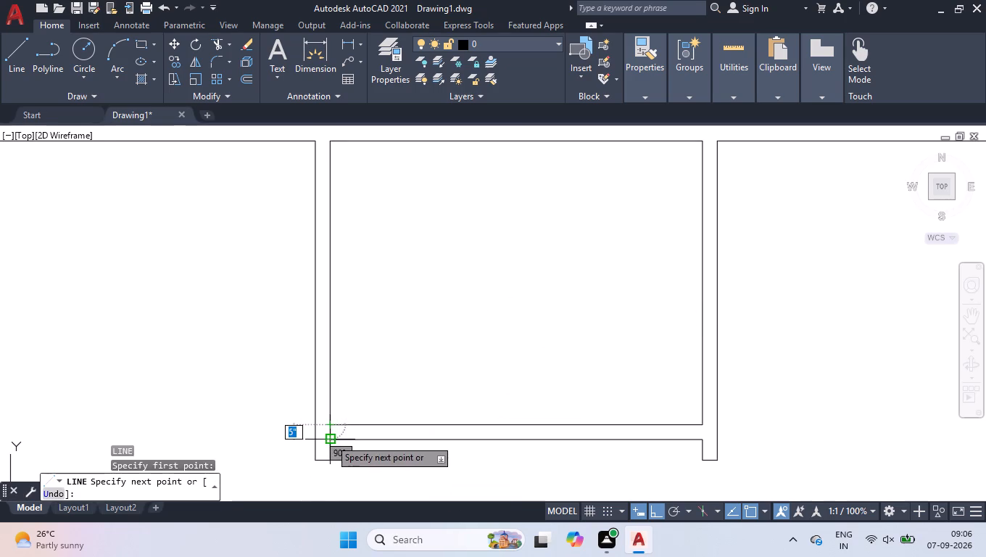
pyautogui.click(330, 439)
pyautogui.press('space')
# Shift the short cross line 3'3" to the right along the top middle room's bottom wall.
pyautogui.moveTo(268, 367); pyautogui.dragTo(289, 389)
pyautogui.click(440, 539)
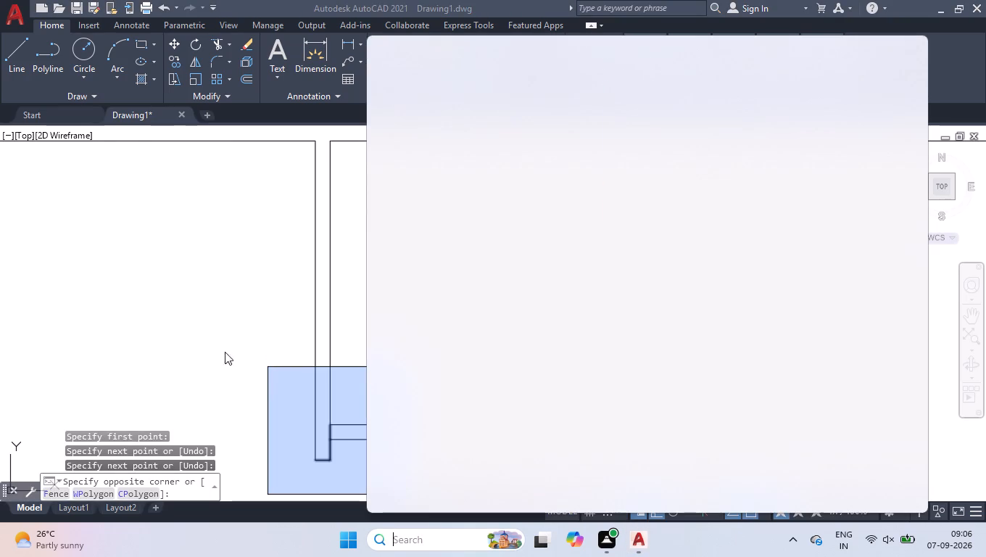
pyautogui.click(239, 305)
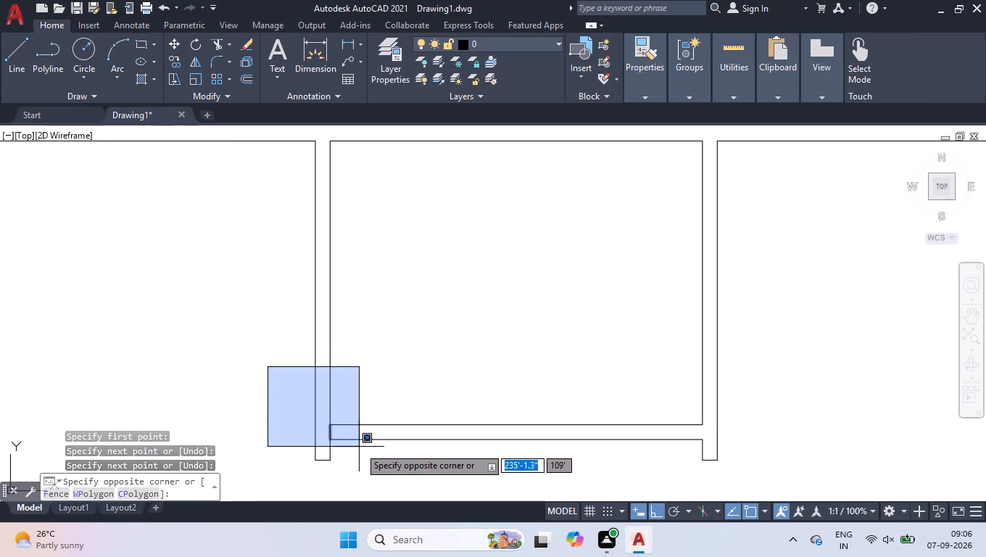
pyautogui.click(360, 448)
pyautogui.scroll(3, 360, 443)
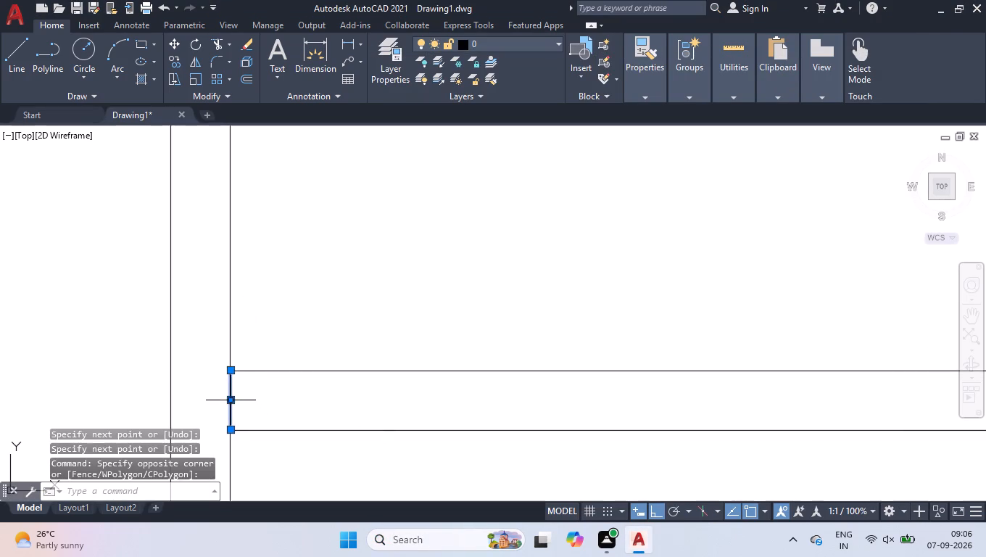
pyautogui.click(231, 400)
pyautogui.write("3'3")
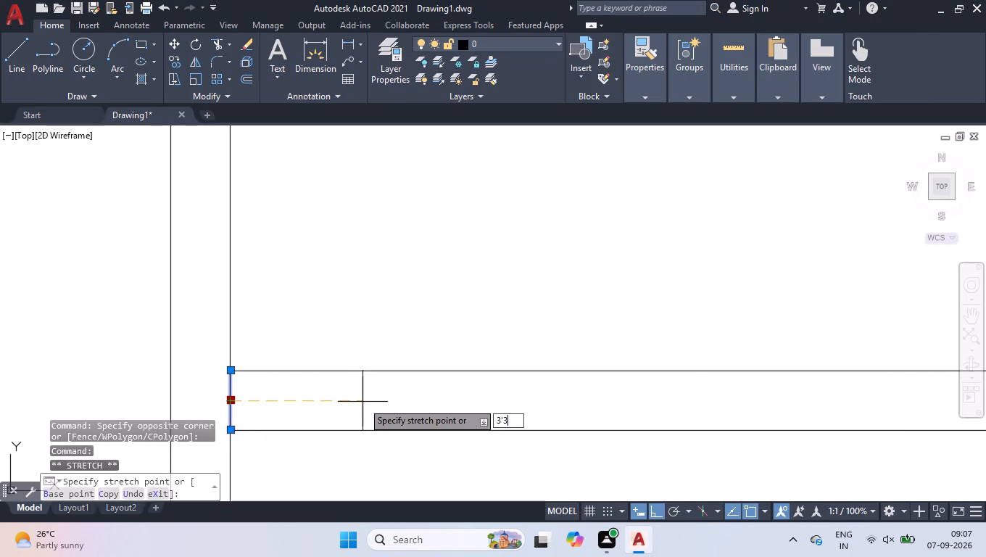
pyautogui.press('Return')
pyautogui.scroll(-2, 410, 424)
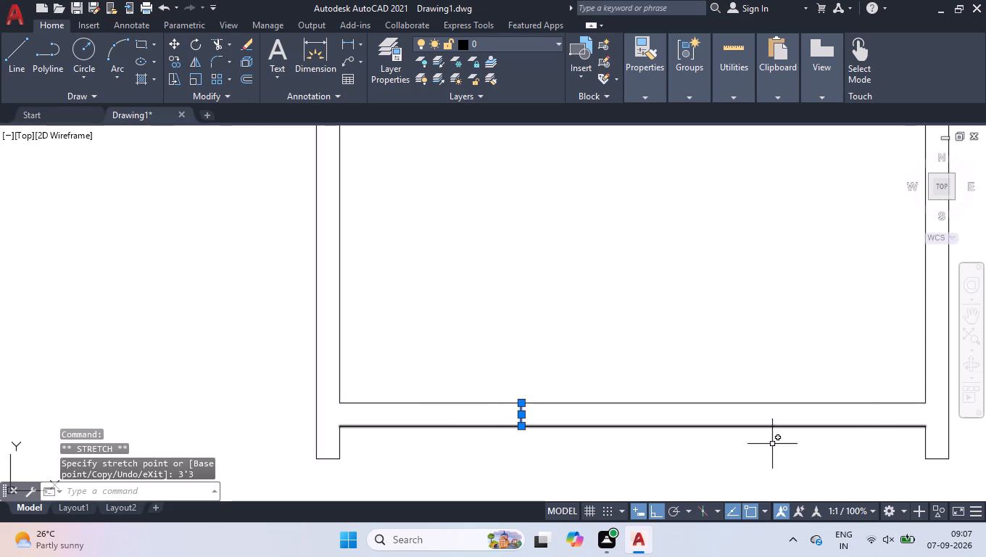
# Offset the short cross line 4' to the right to mark the other side of the door opening.
pyautogui.scroll(1, 858, 400)
pyautogui.write('off')
pyautogui.press('Return')
pyautogui.write("4'")
pyautogui.press('Return')
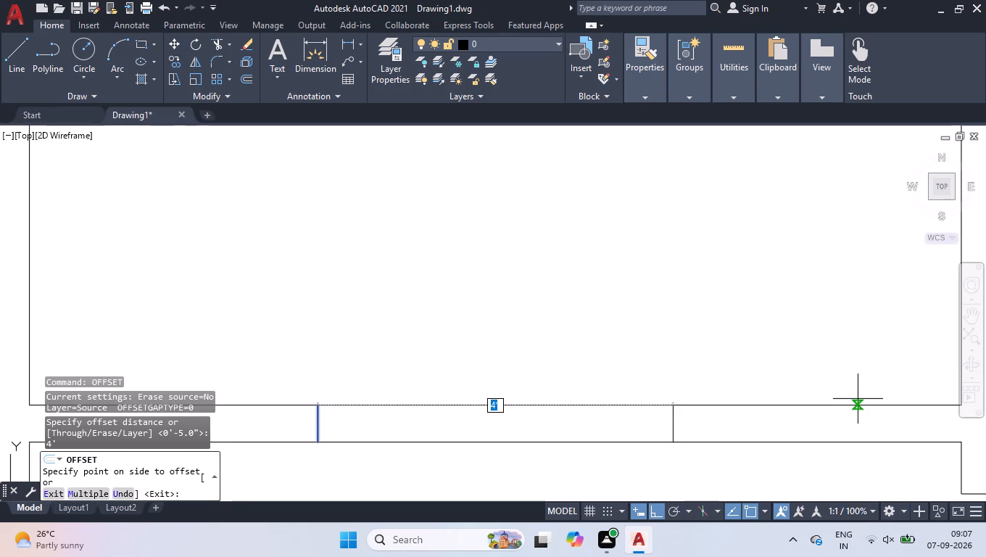
pyautogui.click(853, 421)
pyautogui.press('space')
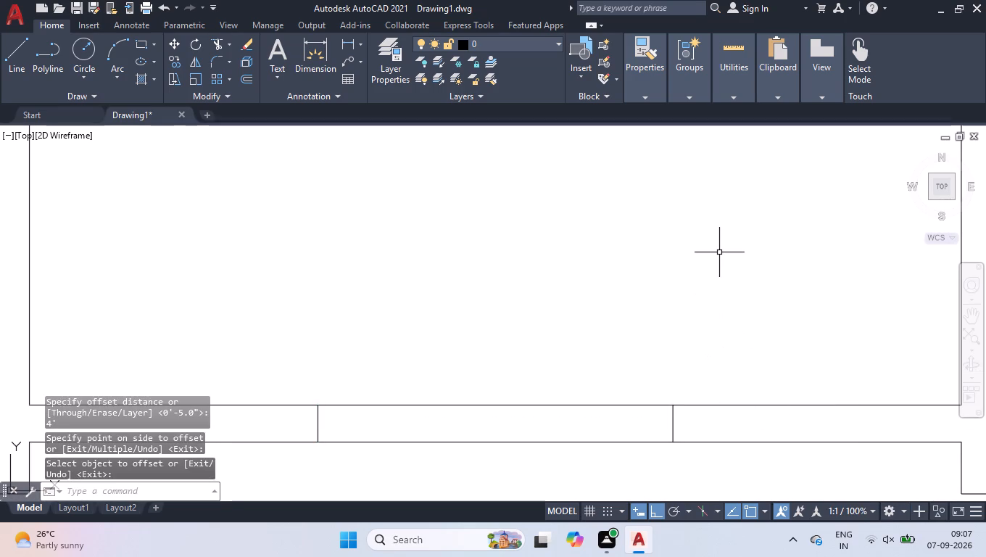
# Trim both lines of the top middle room's bottom wall between the two cross lines to open a 4' doorway.
pyautogui.write('tr')
pyautogui.press('Return')
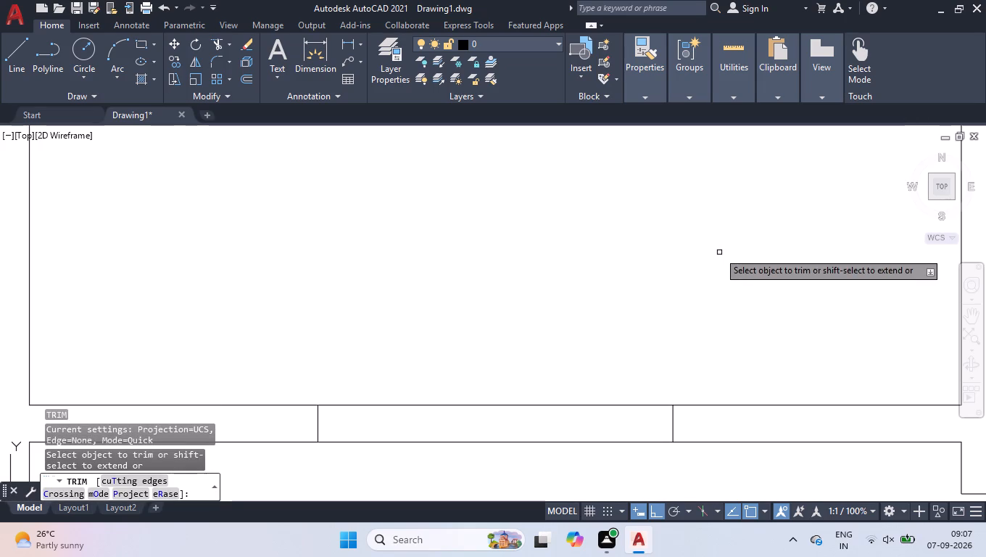
pyautogui.click(550, 407)
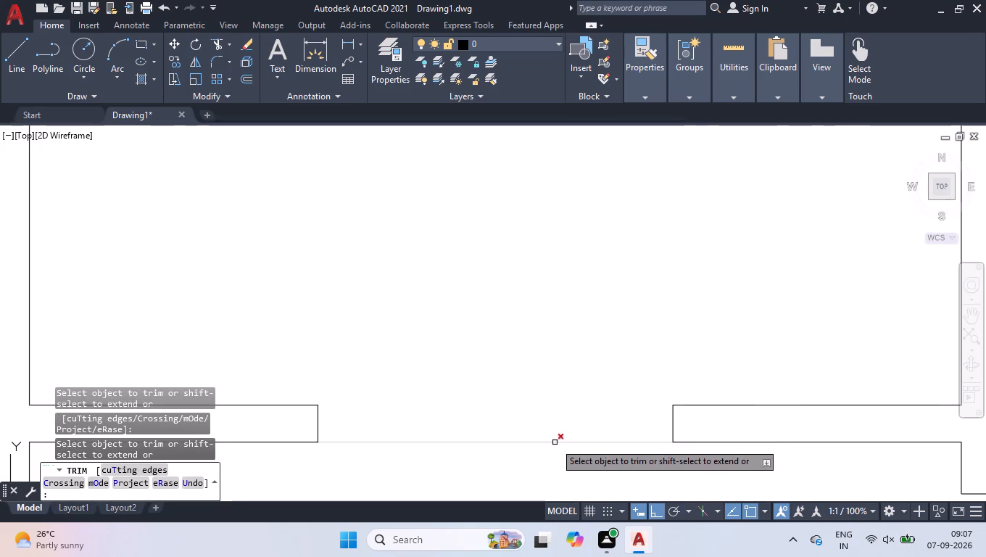
pyautogui.click(555, 442)
pyautogui.press('space')
# Flip the door just below the rotated one so it hinges on the right, and reduce its width to 2'.
pyautogui.scroll(-7, 557, 429)
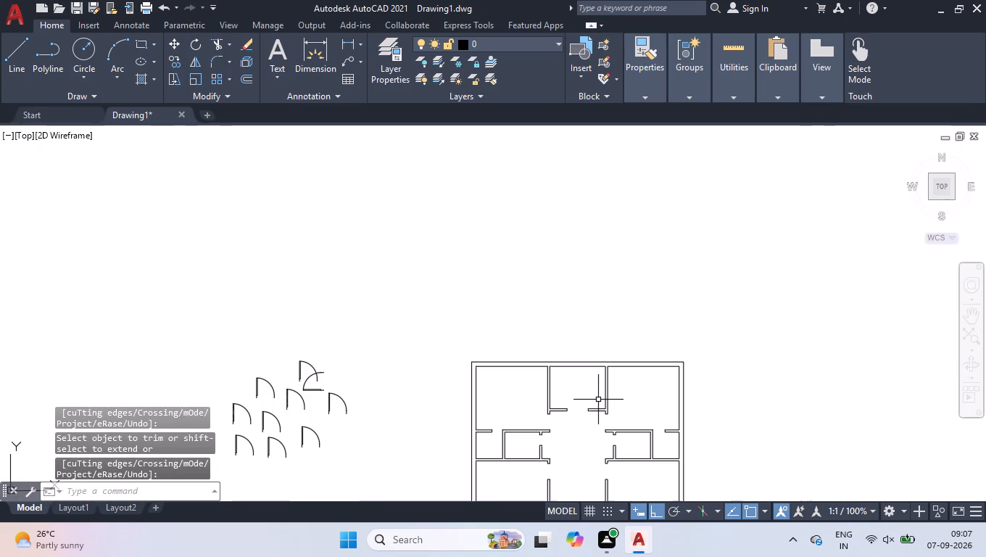
pyautogui.scroll(2, 288, 465)
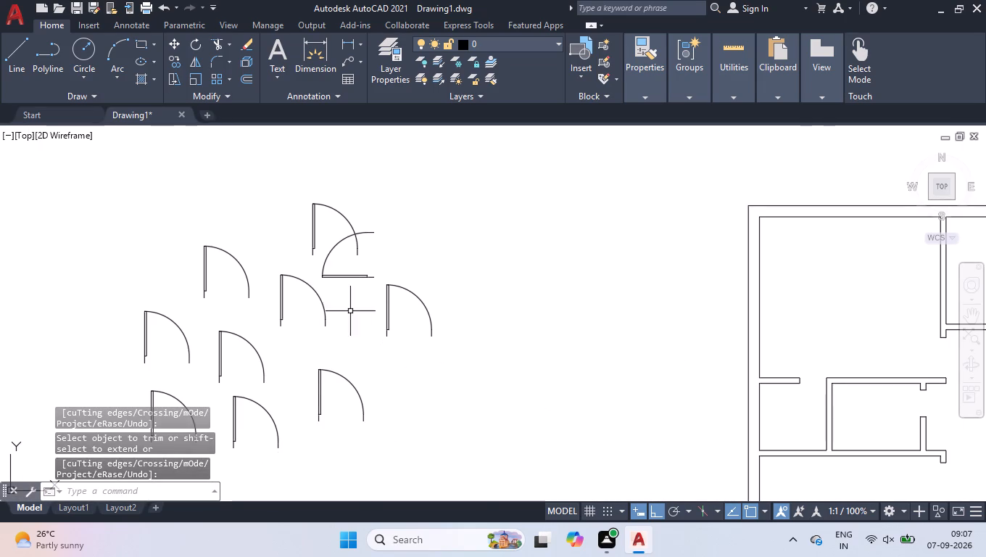
pyautogui.click(318, 292)
pyautogui.scroll(2, 266, 330)
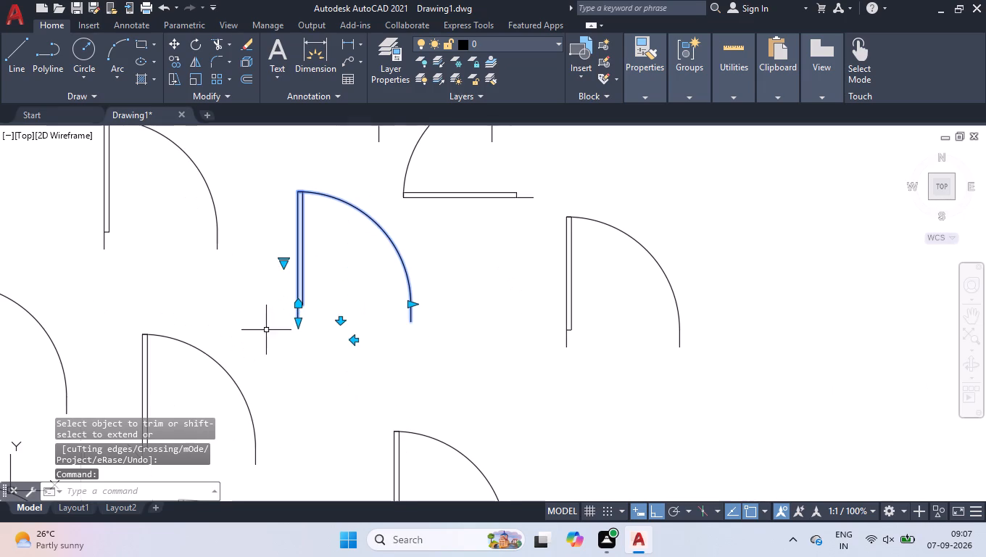
pyautogui.click(358, 342)
pyautogui.click(353, 339)
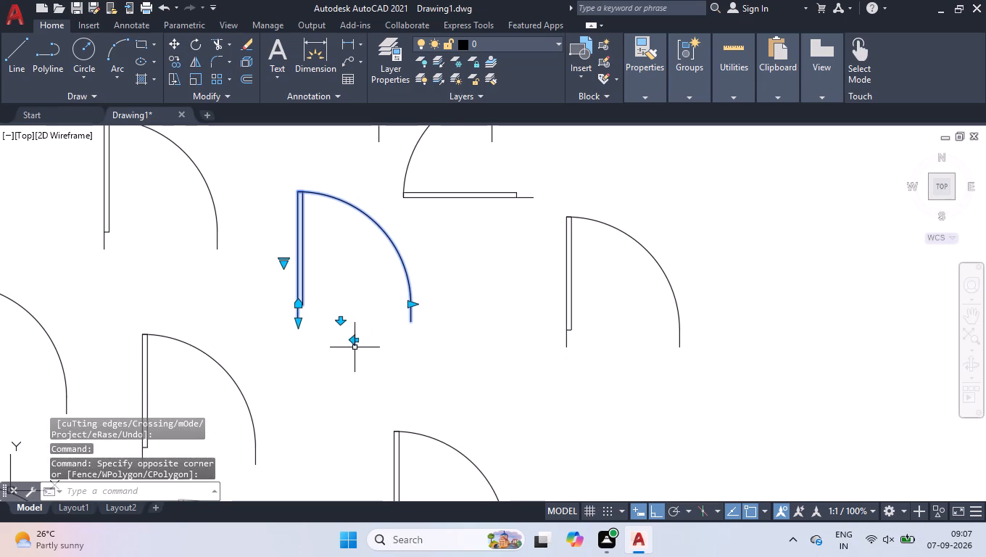
pyautogui.click(352, 341)
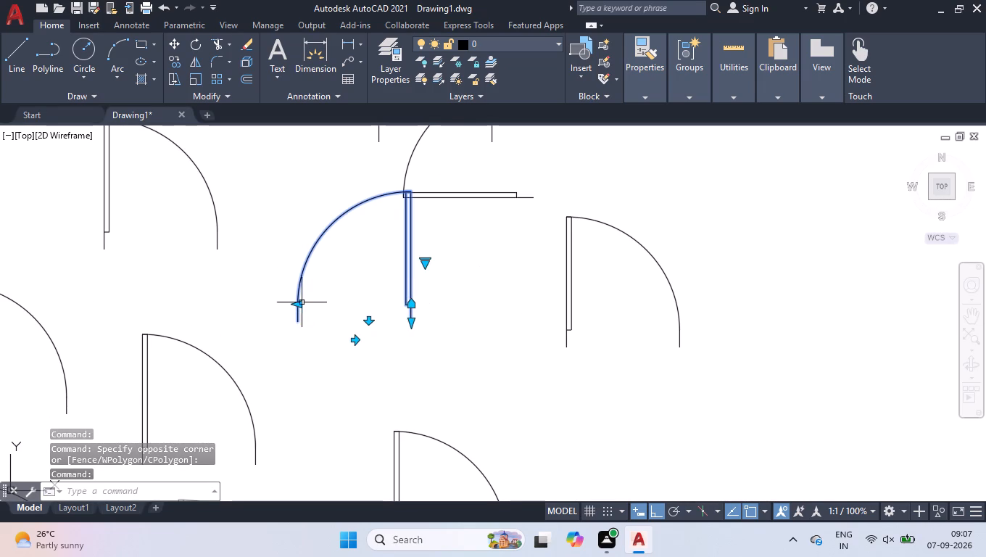
pyautogui.click(300, 302)
pyautogui.click(385, 313)
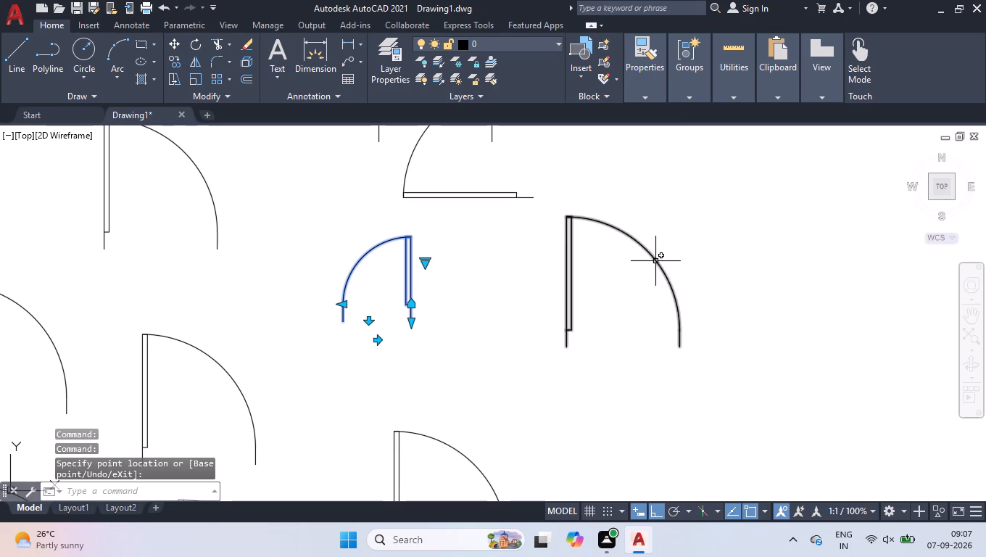
# Reduce the width of the door to the right of the flipped one to 2' and deselect both doors.
pyautogui.click(656, 261)
pyautogui.click(679, 332)
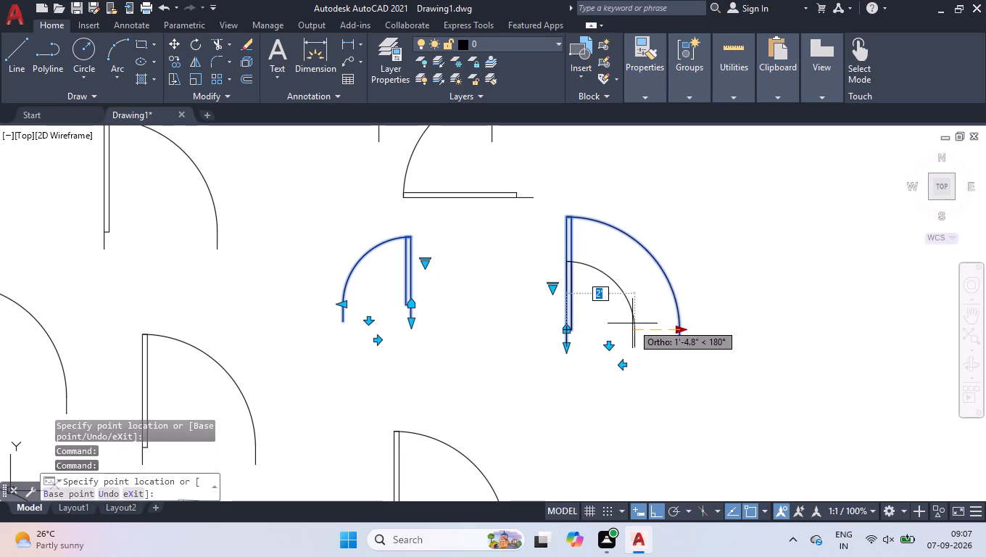
pyautogui.click(632, 323)
pyautogui.click(516, 332)
pyautogui.rightClick(517, 331)
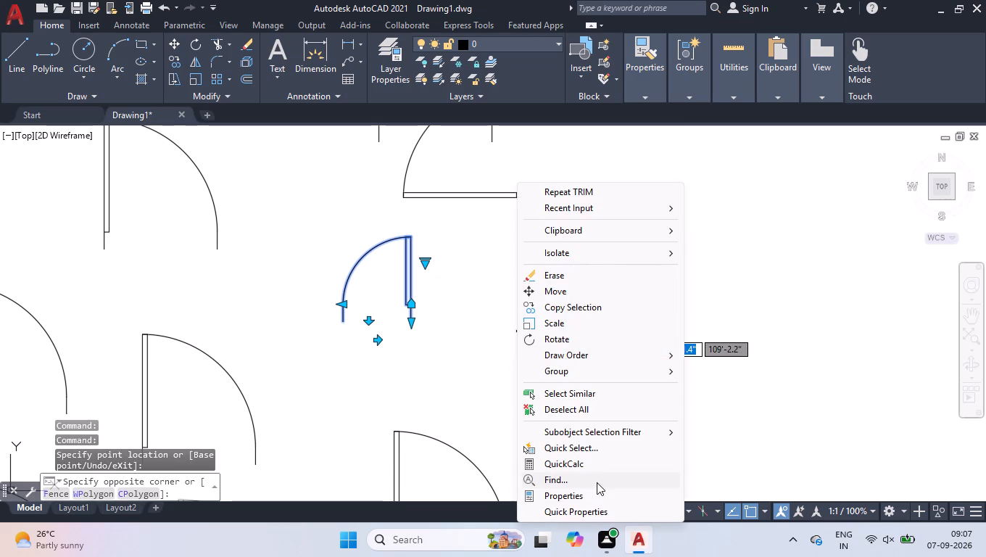
pyautogui.click(576, 419)
pyautogui.click(612, 385)
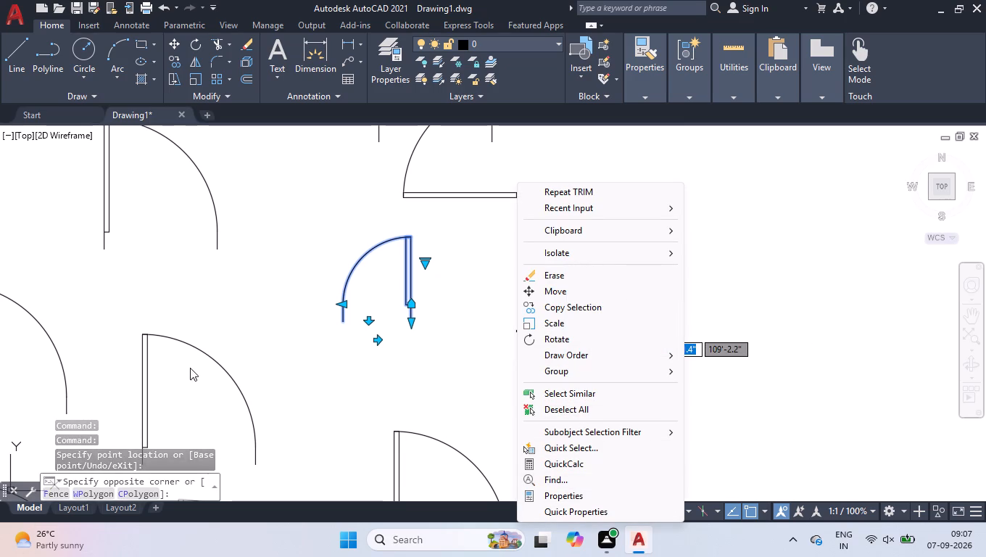
pyautogui.click(537, 414)
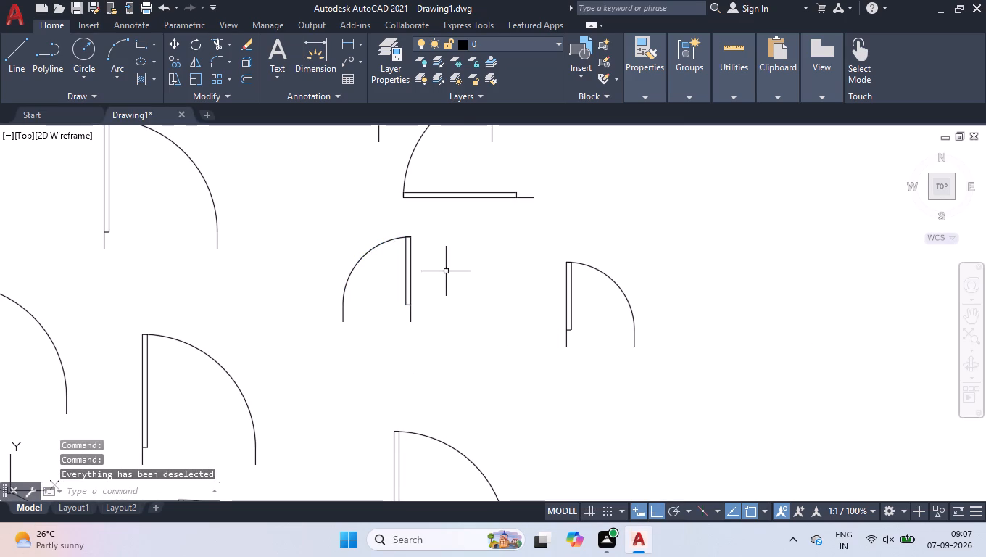
# Move the flipped 2' door by its hinge-side end point to the right side of the 4' opening below the top middle room.
pyautogui.click(428, 235)
pyautogui.click(389, 286)
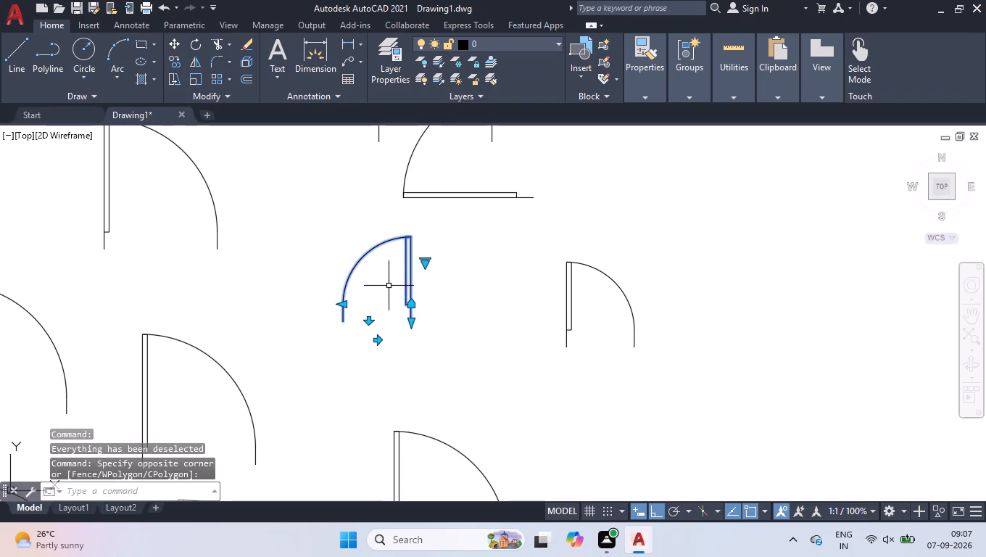
pyautogui.press('m')
pyautogui.press('o')
pyautogui.press('v')
pyautogui.press('Return')
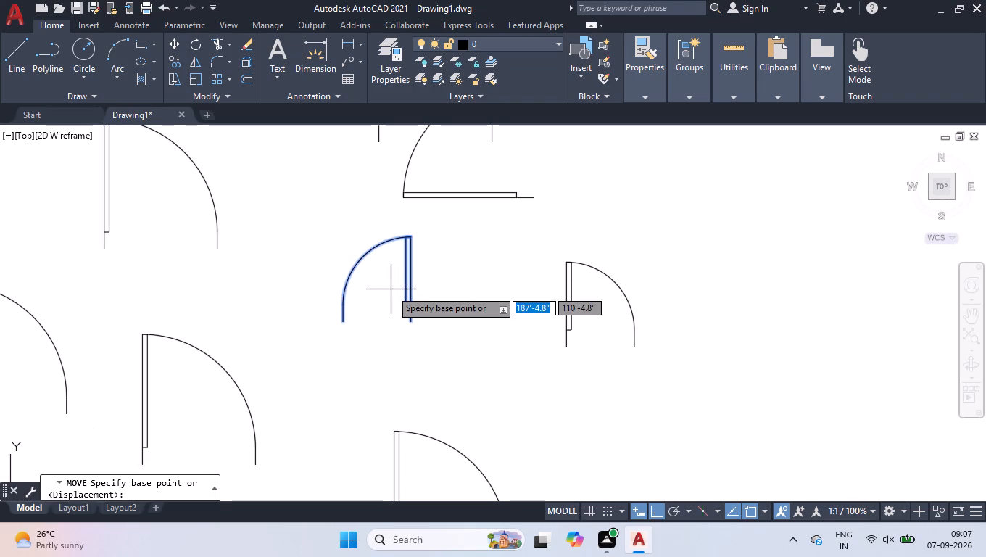
pyautogui.click(415, 320)
pyautogui.scroll(-4, 439, 295)
pyautogui.scroll(4, 706, 307)
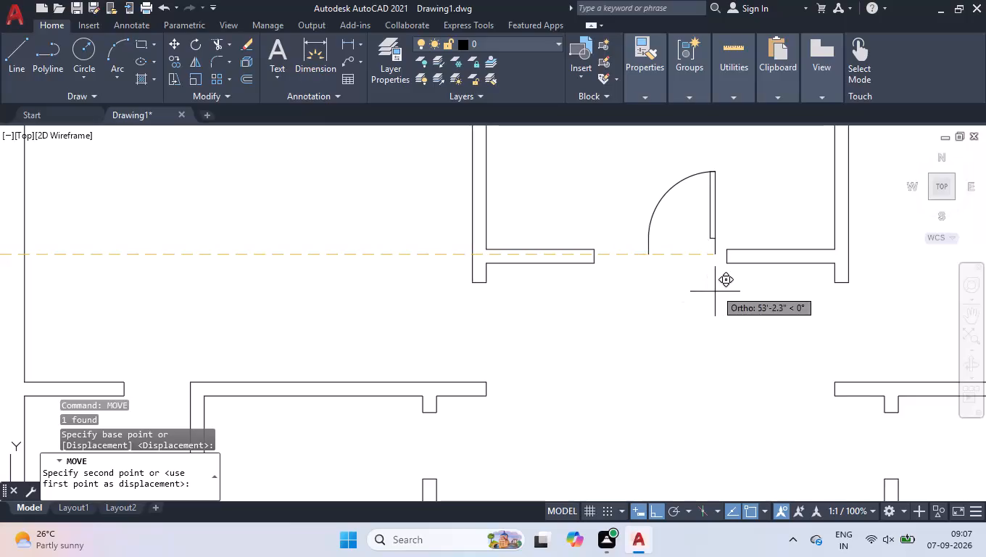
pyautogui.scroll(2, 719, 283)
pyautogui.click(732, 234)
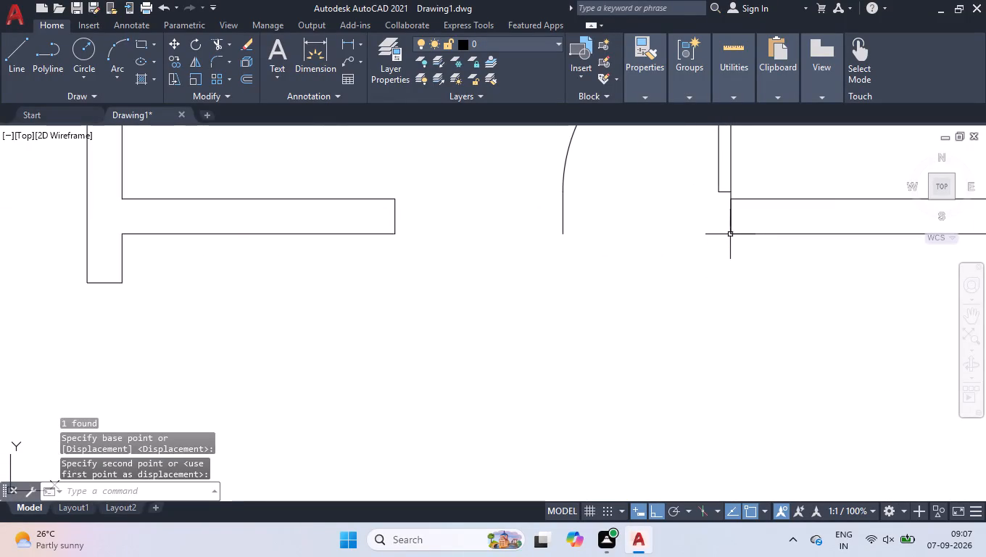
# Move the other 2' door by its hinge-side end point to the left side of the same 4' opening, completing the double door.
pyautogui.scroll(-3, 724, 260)
pyautogui.scroll(-2, 356, 236)
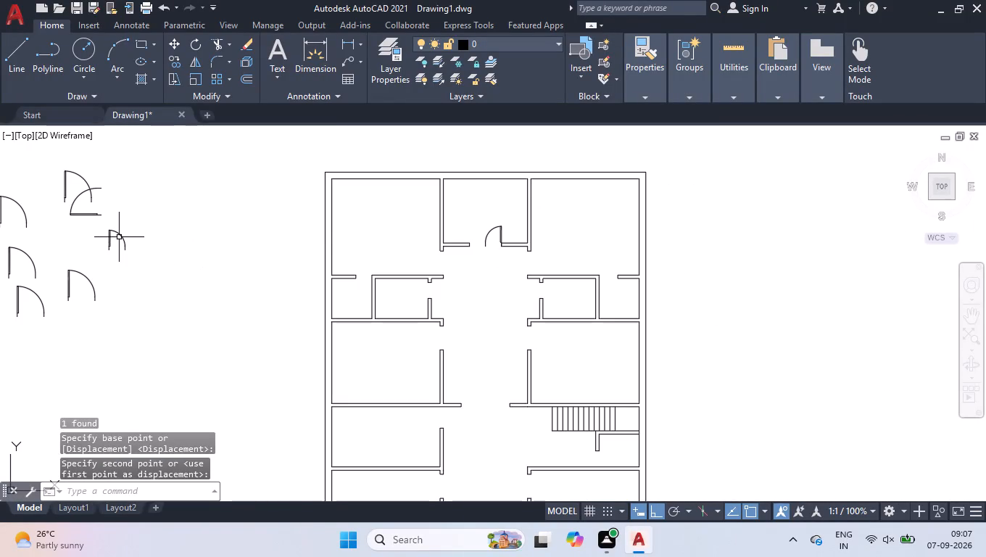
pyautogui.click(119, 237)
pyautogui.press('space')
pyautogui.scroll(4, 101, 249)
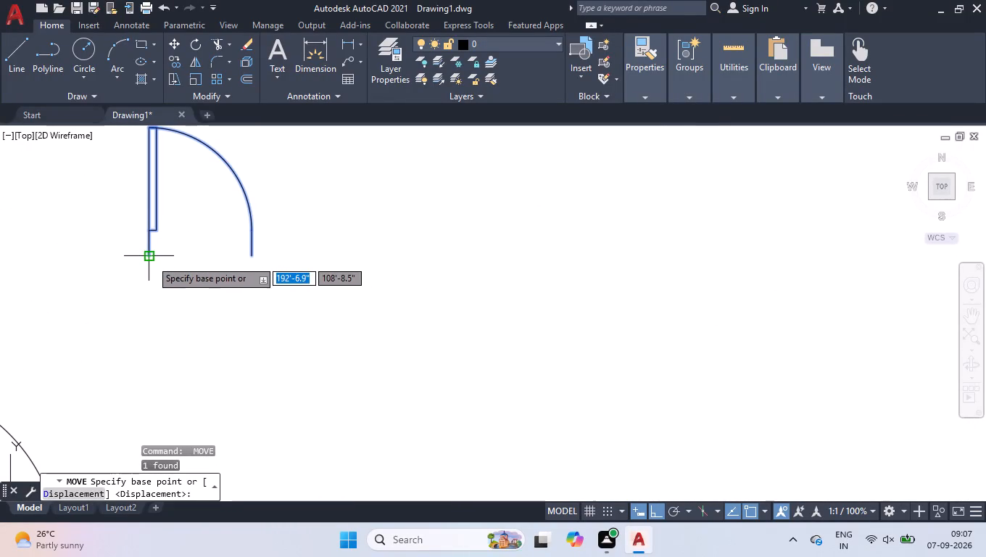
pyautogui.click(152, 259)
pyautogui.scroll(-3, 257, 263)
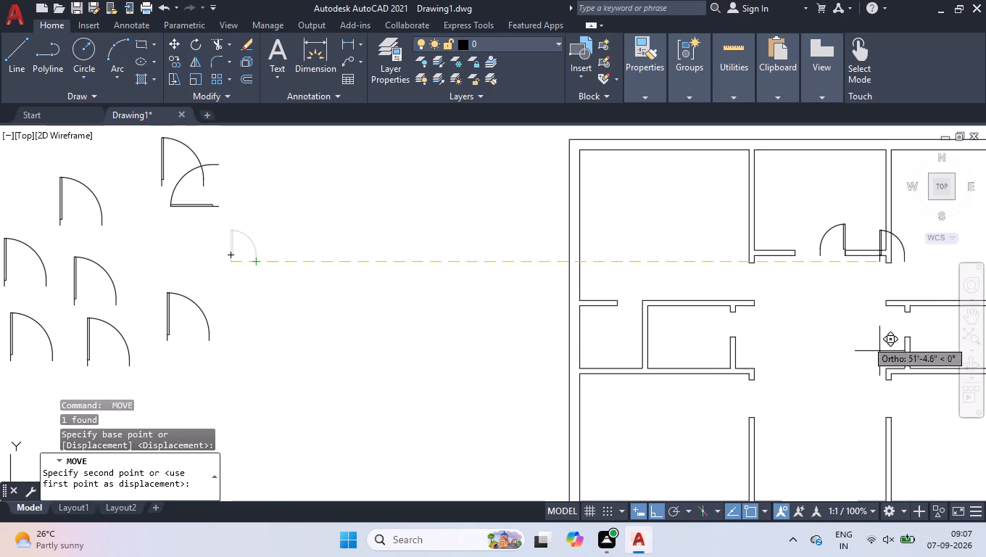
pyautogui.scroll(4, 811, 246)
pyautogui.scroll(3, 724, 273)
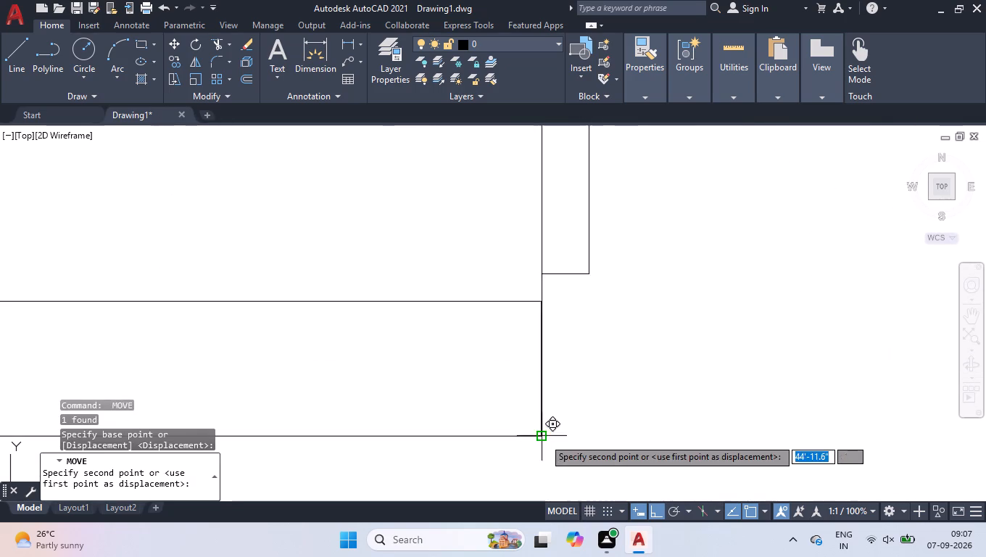
pyautogui.click(542, 437)
# Flip the rotated spare door so its leaf lies along the top and it swings downward.
pyautogui.scroll(-6, 536, 391)
pyautogui.scroll(-3, 597, 342)
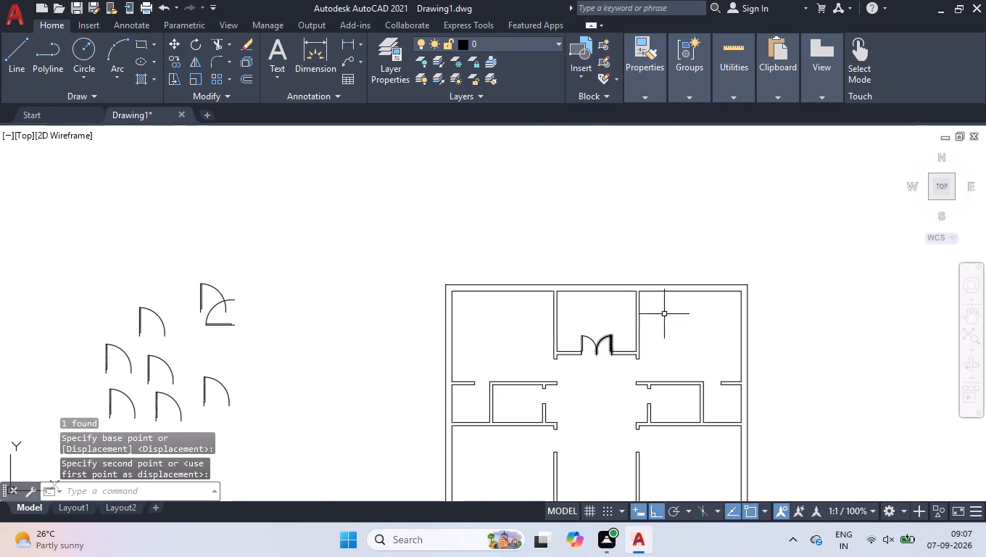
pyautogui.scroll(-1, 706, 266)
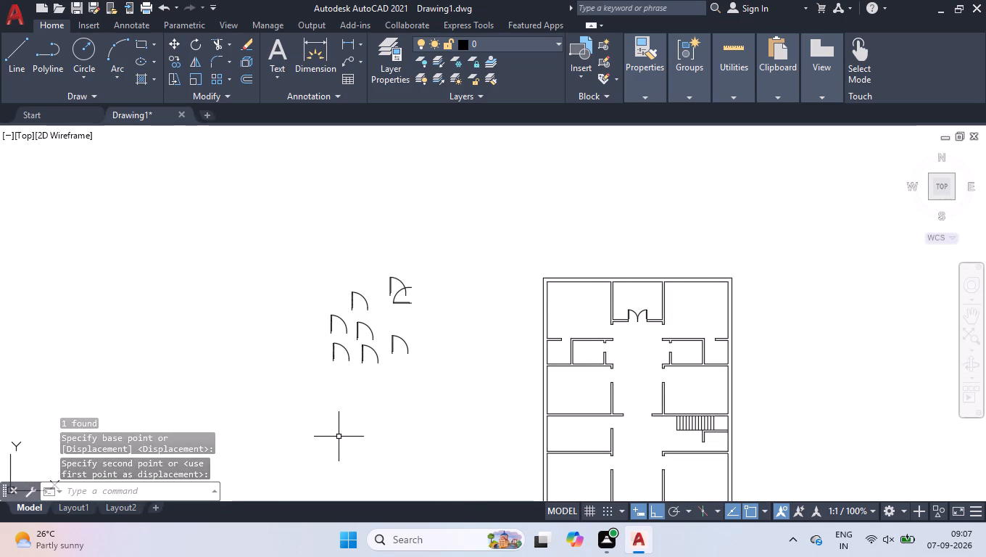
pyautogui.scroll(1, 339, 437)
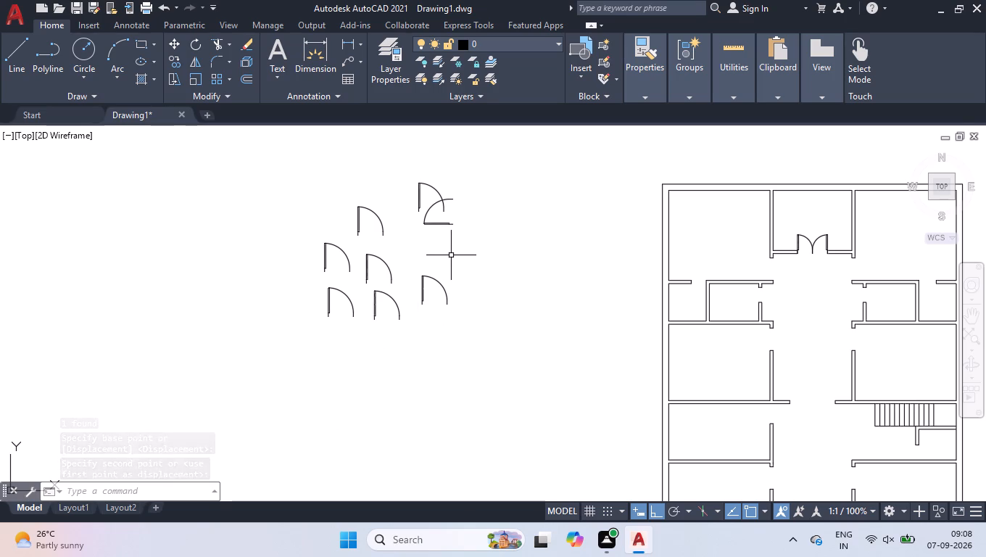
pyautogui.scroll(3, 452, 255)
pyautogui.scroll(-3, 454, 282)
pyautogui.scroll(3, 442, 226)
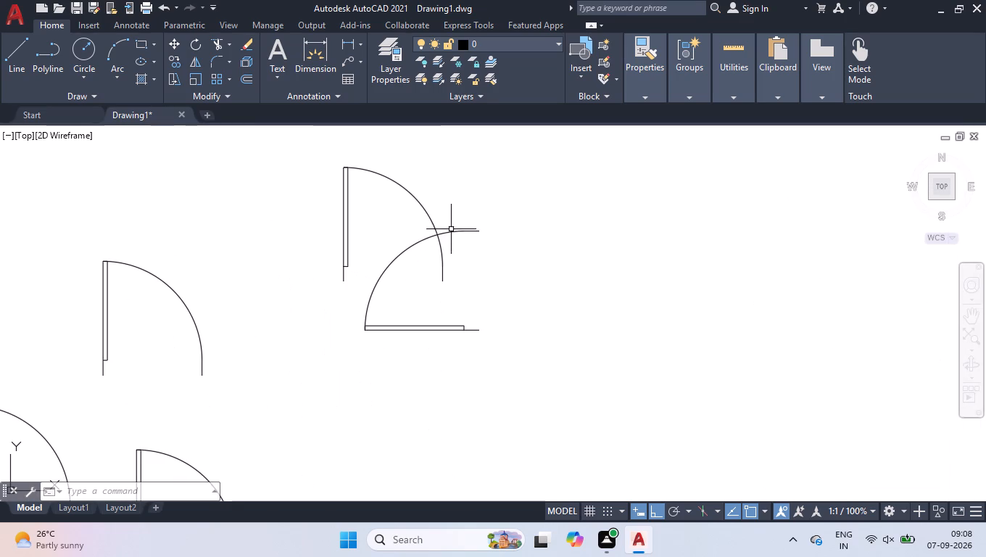
pyautogui.click(452, 231)
pyautogui.click(496, 282)
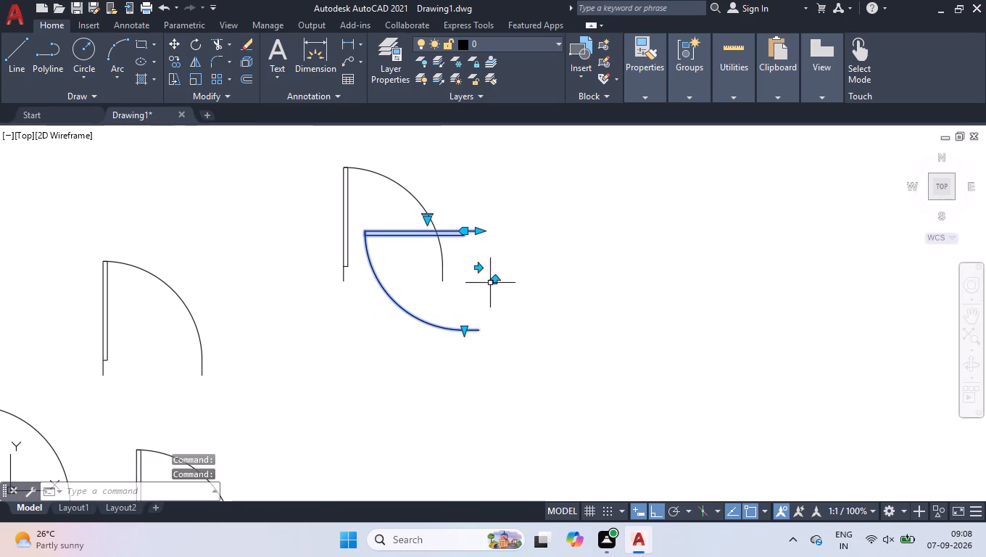
# Move the flipped door by its hinge-side end point to the upper wall stub of the left inner small room's right-hand opening.
pyautogui.press('space')
pyautogui.click(481, 231)
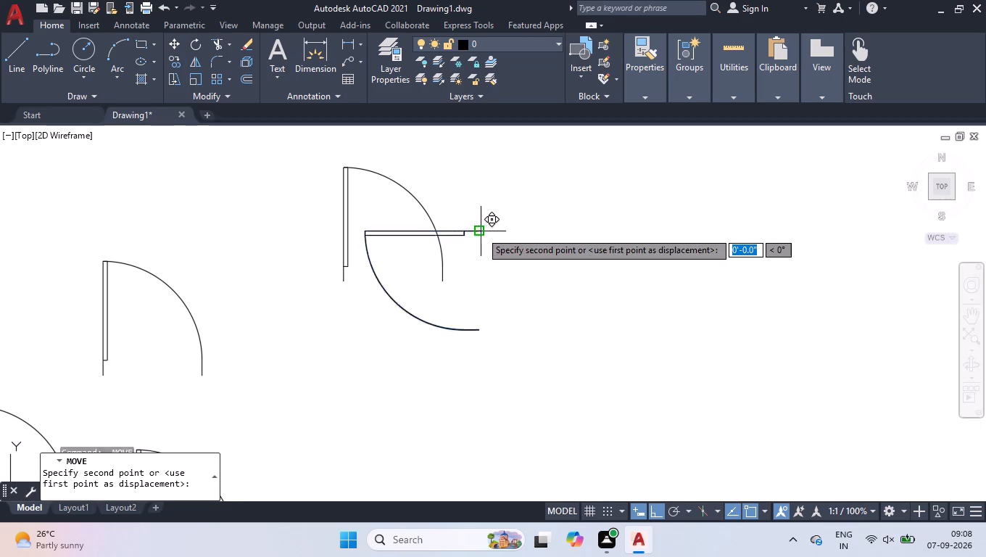
pyautogui.scroll(-3, 481, 236)
pyautogui.scroll(3, 790, 334)
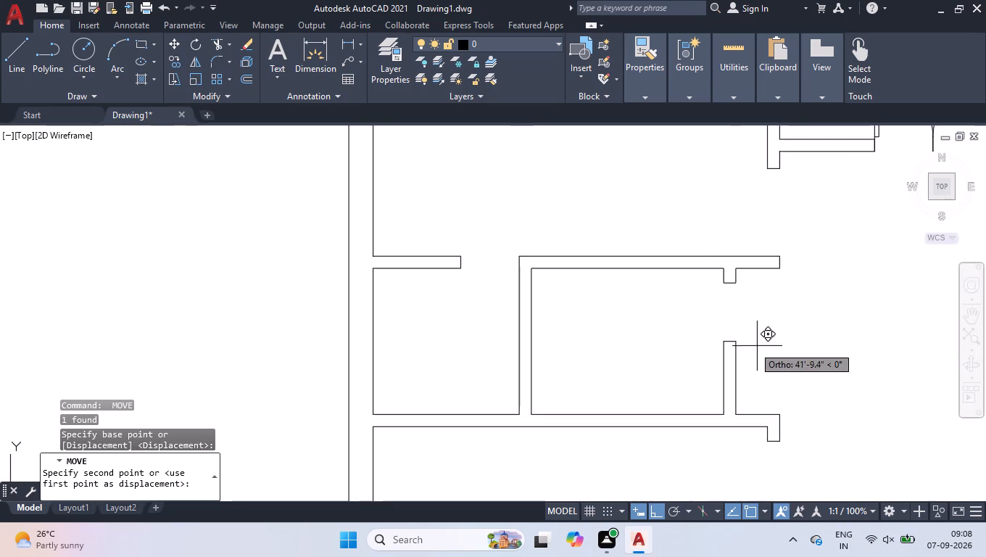
pyautogui.scroll(2, 753, 346)
pyautogui.click(699, 183)
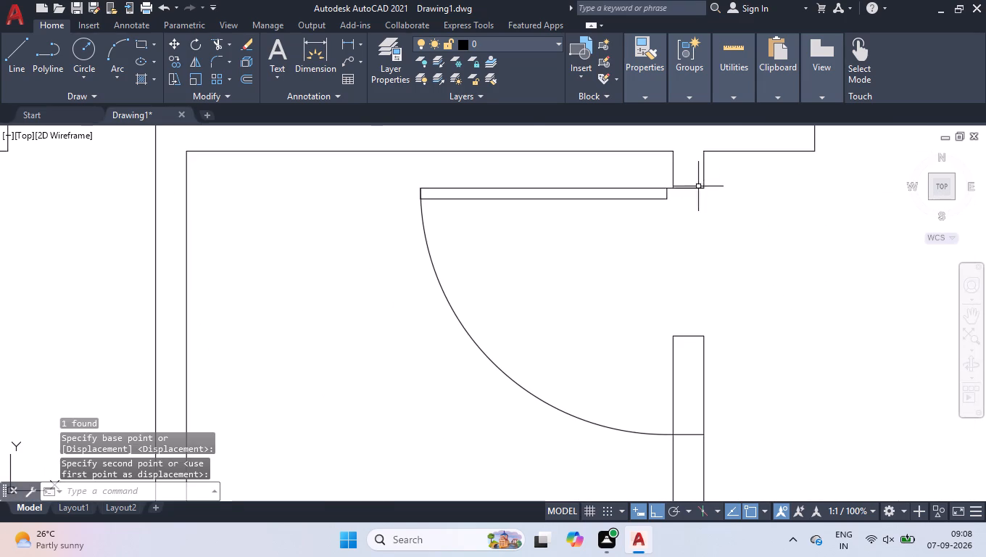
# Flip the topmost spare door so it swings downward and hinges on the right.
pyautogui.scroll(-3, 682, 263)
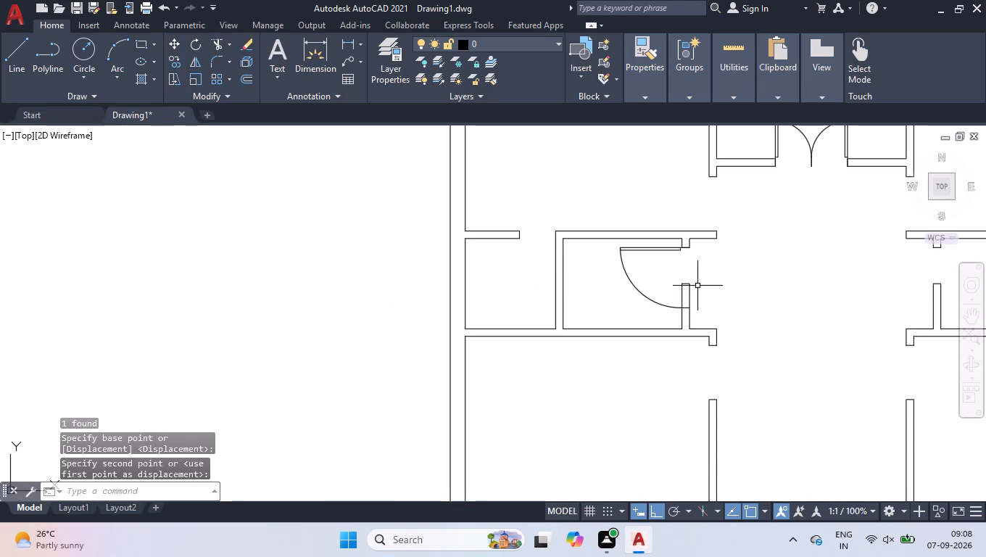
pyautogui.scroll(-2, 700, 289)
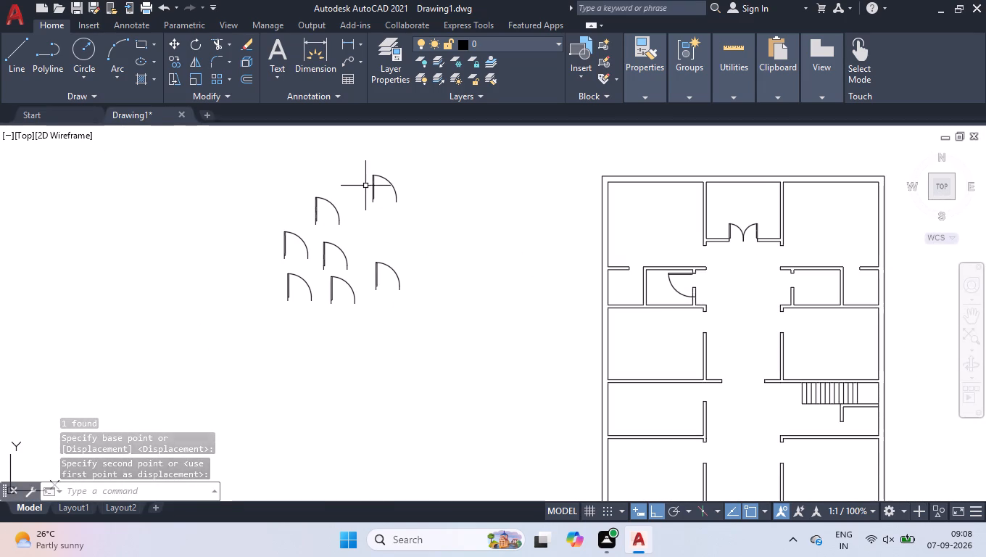
pyautogui.click(375, 176)
pyautogui.scroll(2, 375, 175)
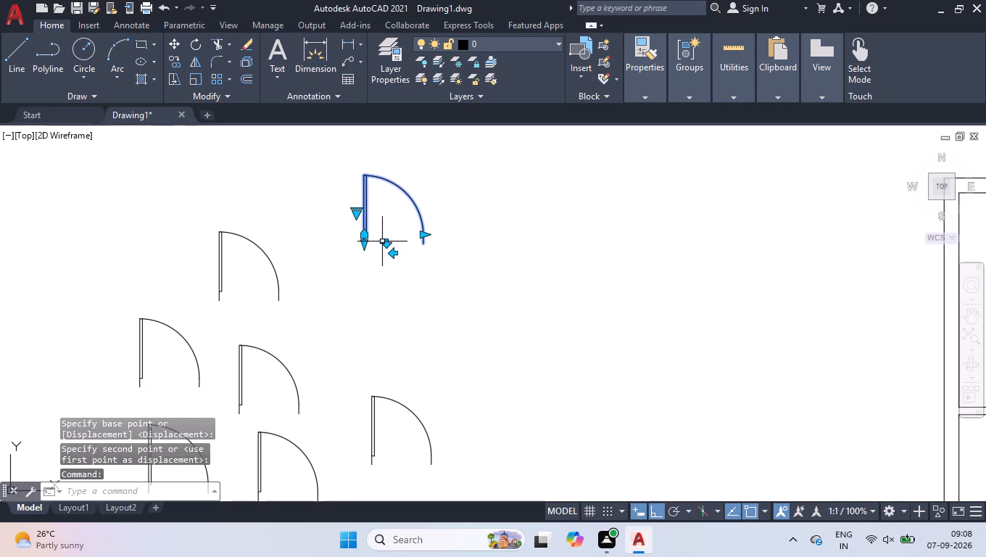
pyautogui.click(385, 244)
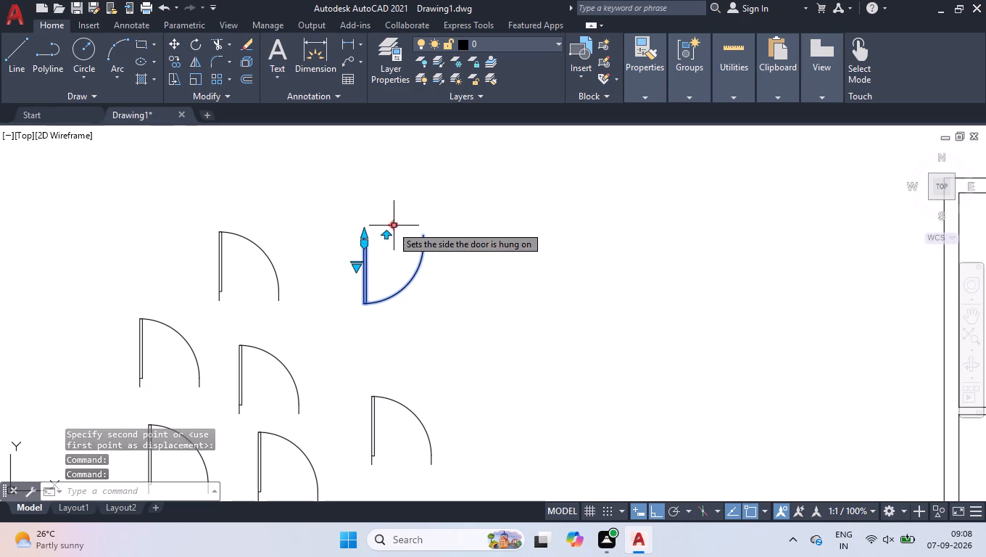
pyautogui.click(391, 226)
pyautogui.scroll(4, 413, 232)
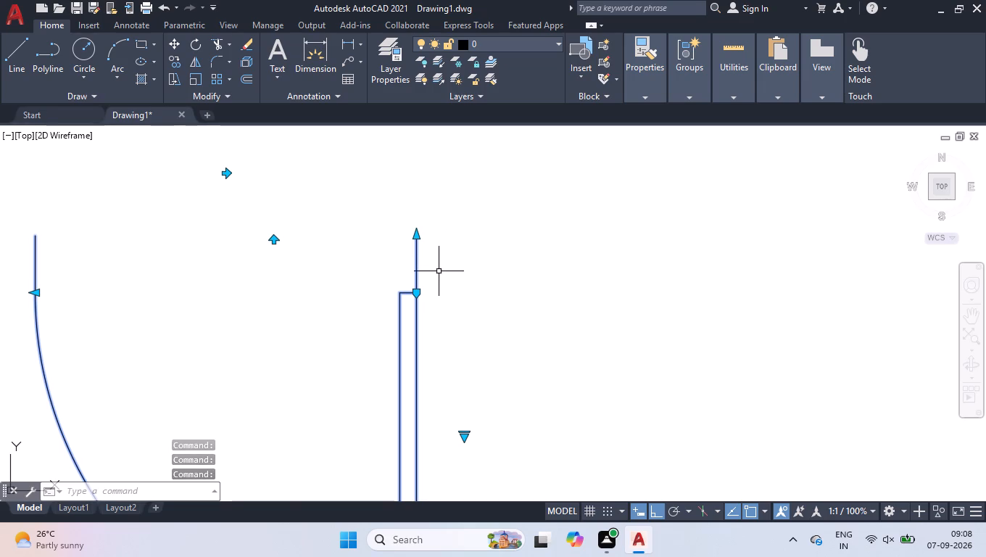
# Move this door by its hinge-side end point to the right side of the opening in the top left room's bottom wall.
pyautogui.press('space')
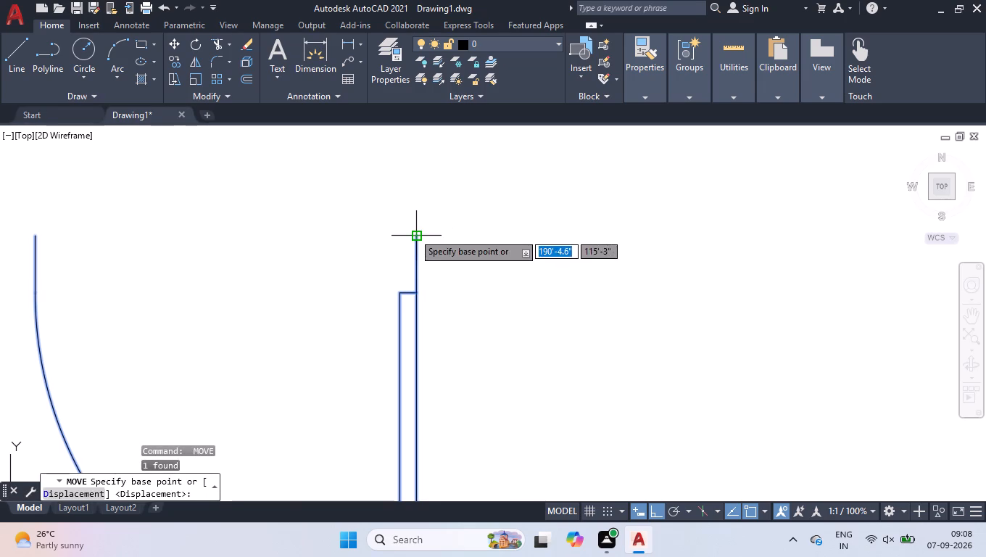
pyautogui.click(413, 233)
pyautogui.scroll(-7, 426, 252)
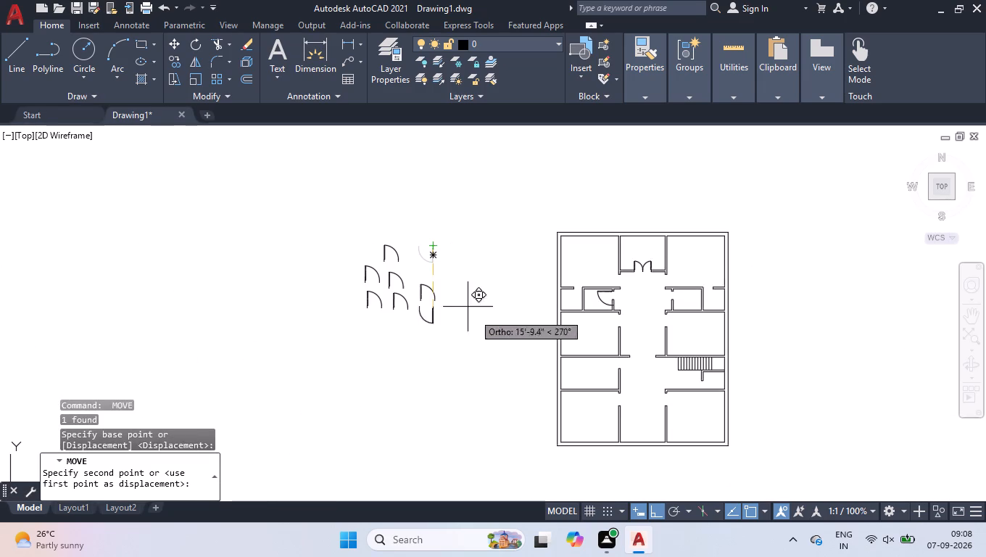
pyautogui.scroll(5, 574, 300)
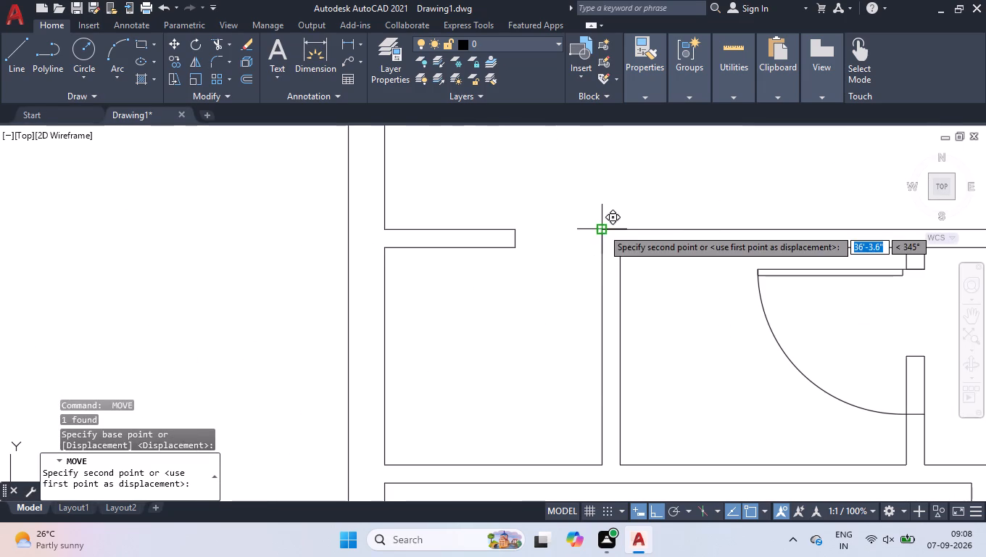
pyautogui.click(602, 228)
# Rotate the rightmost spare door to 270° about its lower left end point.
pyautogui.scroll(-4, 574, 234)
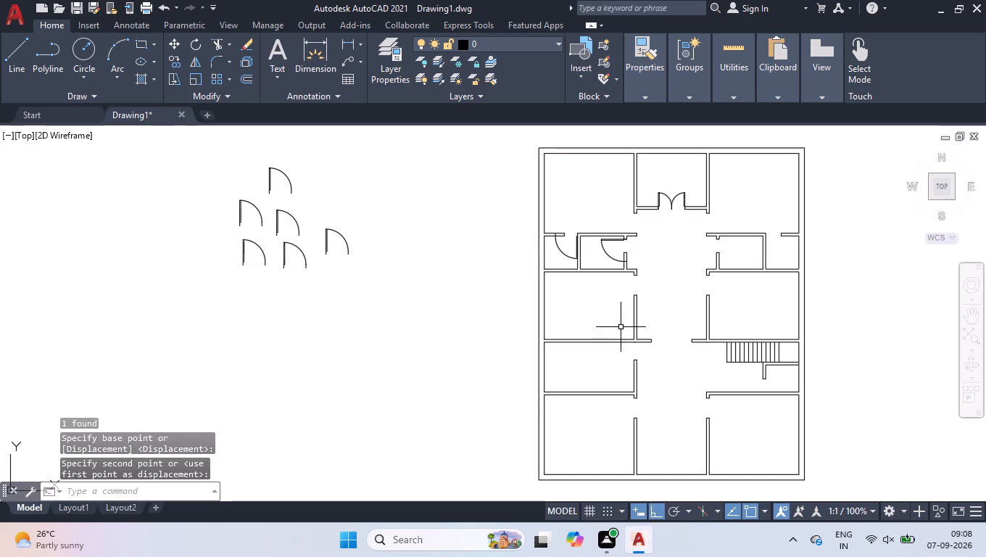
pyautogui.scroll(2, 316, 226)
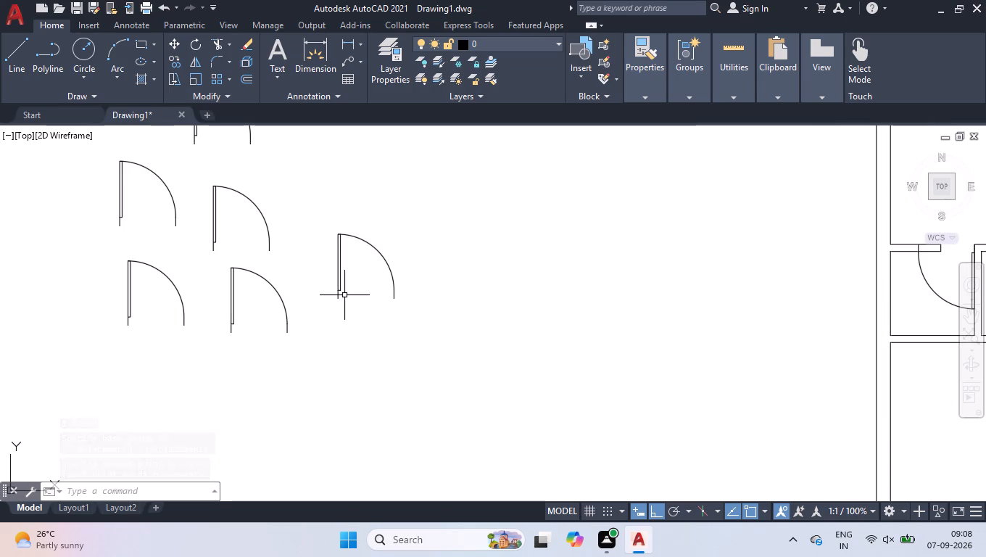
pyautogui.press('r')
pyautogui.press('o')
pyautogui.press('Return')
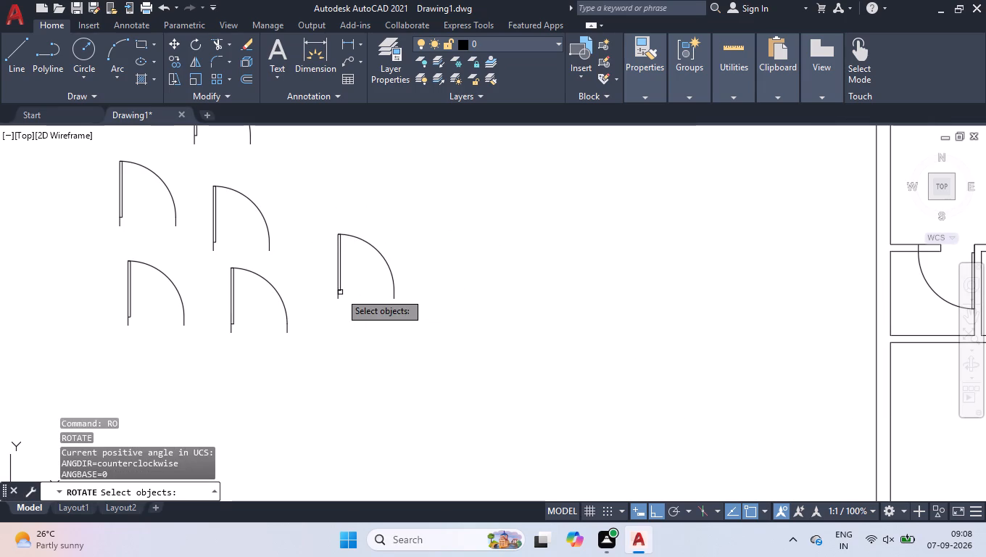
pyautogui.click(340, 292)
pyautogui.press('space')
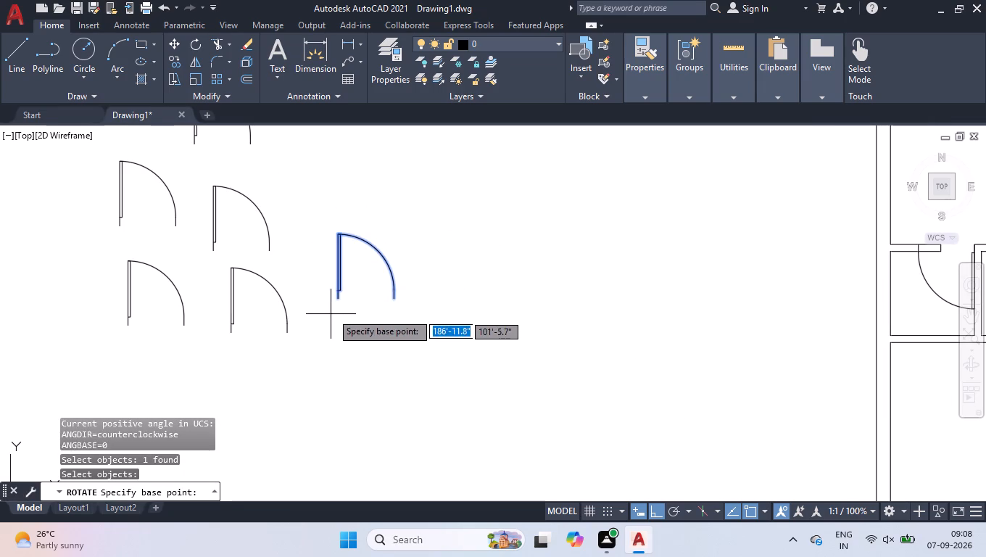
pyautogui.click(335, 300)
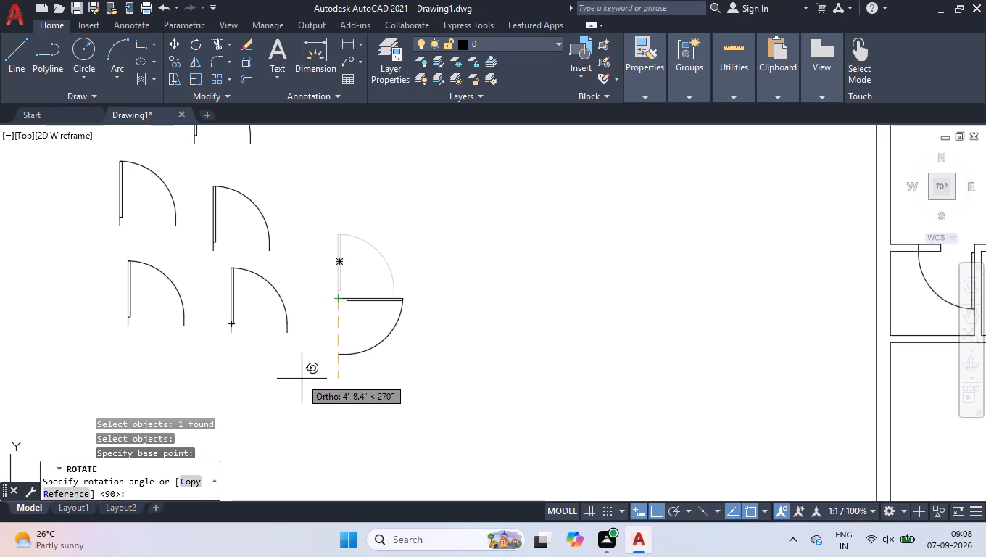
pyautogui.click(302, 379)
# Move the rotated door by its hinge-side end point to the wall stub above the top right room's left-hand opening.
pyautogui.click(388, 289)
pyautogui.click(382, 305)
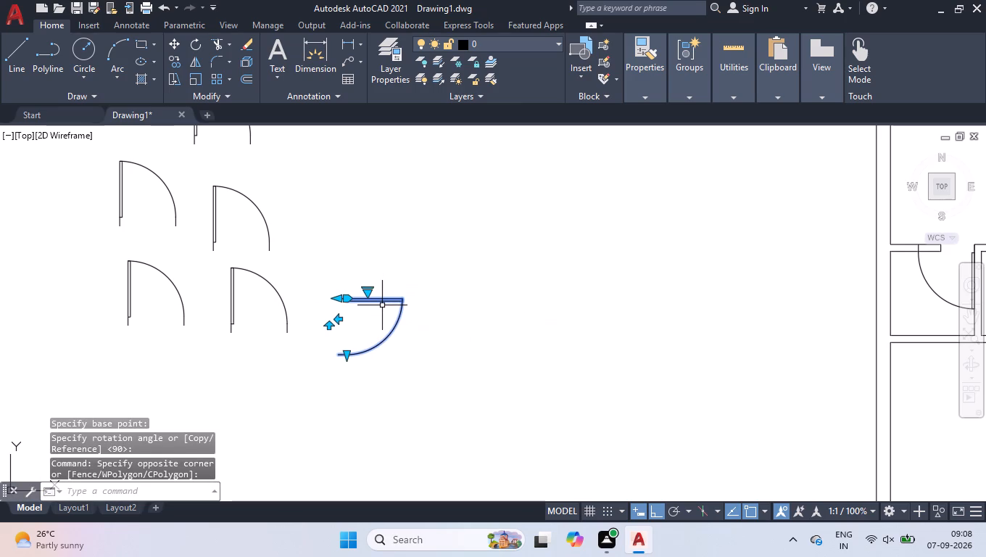
pyautogui.write('mov')
pyautogui.press('Return')
pyautogui.scroll(1, 355, 294)
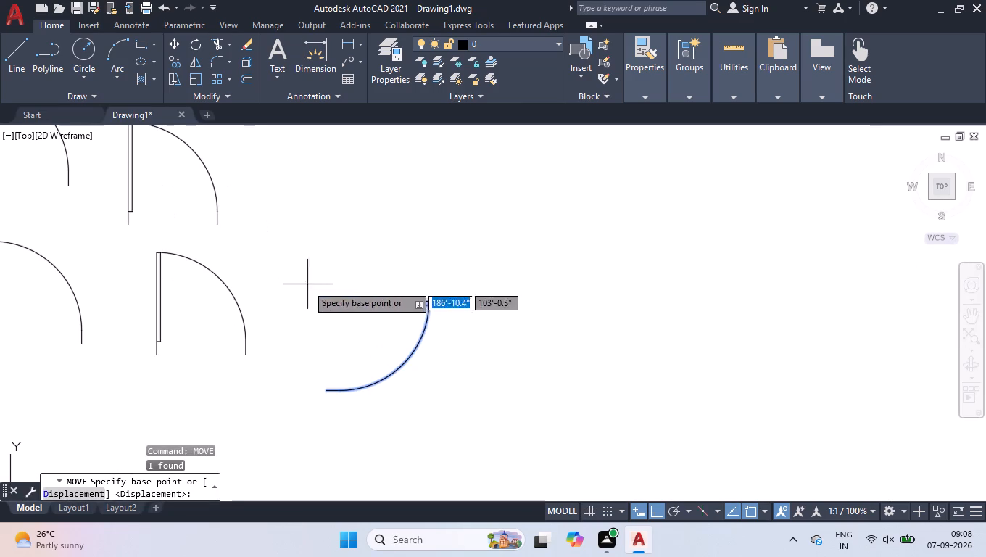
pyautogui.click(327, 298)
pyautogui.scroll(-4, 333, 287)
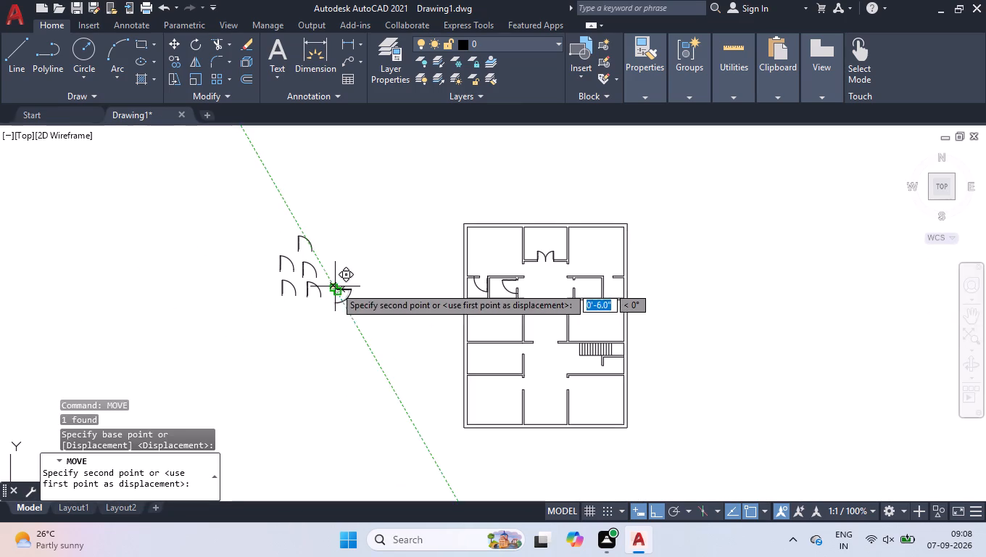
pyautogui.scroll(2, 527, 274)
pyautogui.scroll(3, 607, 252)
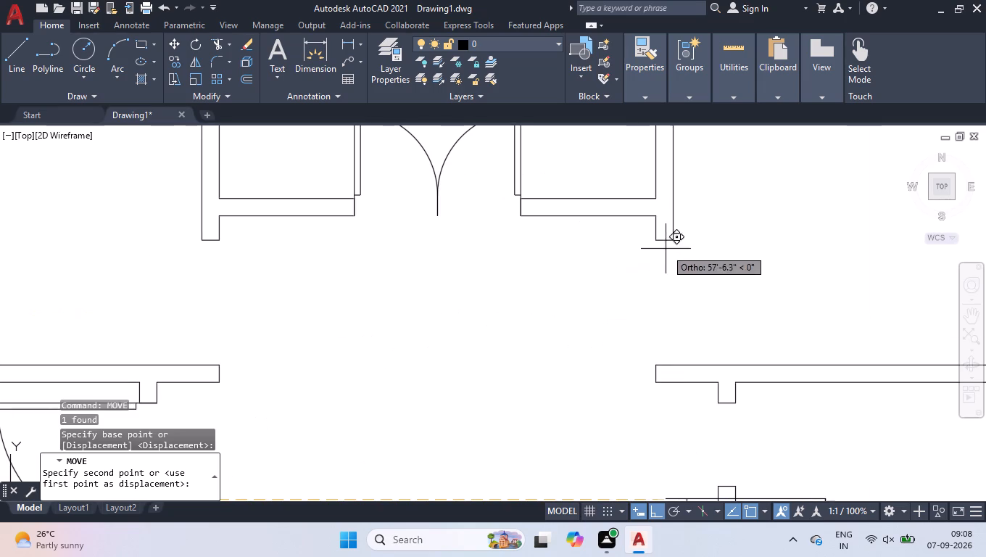
pyautogui.click(658, 242)
pyautogui.scroll(-3, 655, 252)
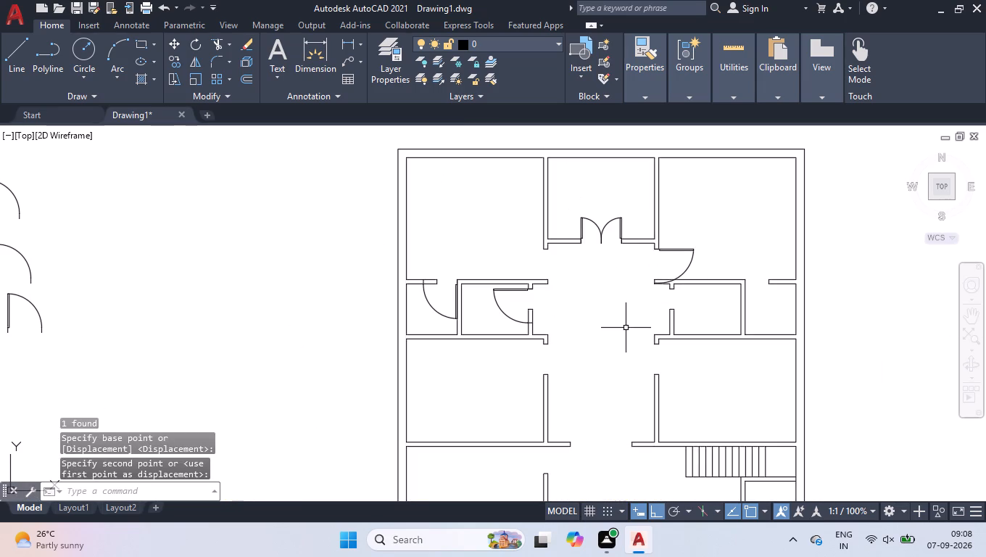
pyautogui.scroll(-1, 611, 312)
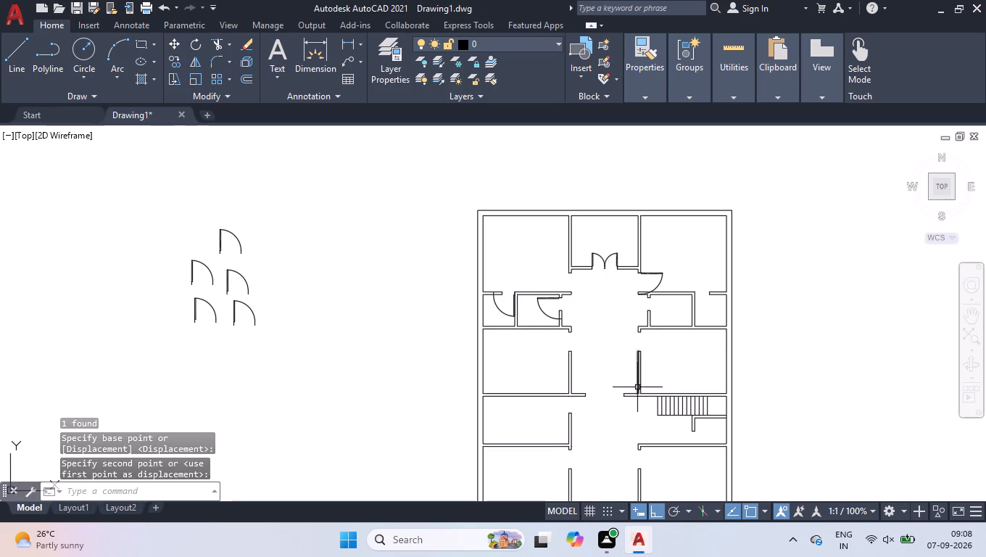
# Copy the top right room's door by its hinge-side end point to the upper wall stub of the opening in the room above the staircase.
pyautogui.scroll(1, 257, 334)
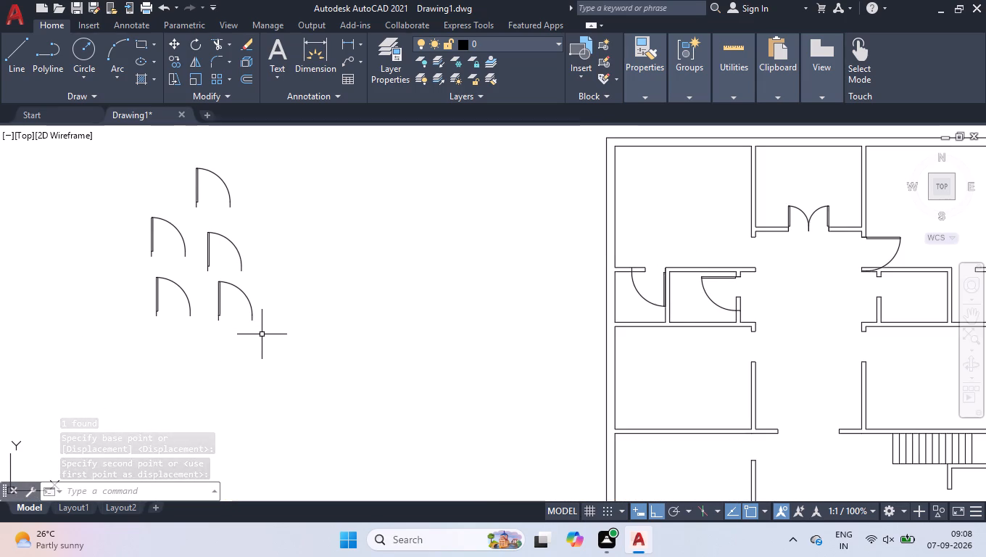
pyautogui.scroll(-1, 262, 334)
pyautogui.click(659, 278)
pyautogui.write('cop')
pyautogui.press('Return')
pyautogui.scroll(3, 658, 277)
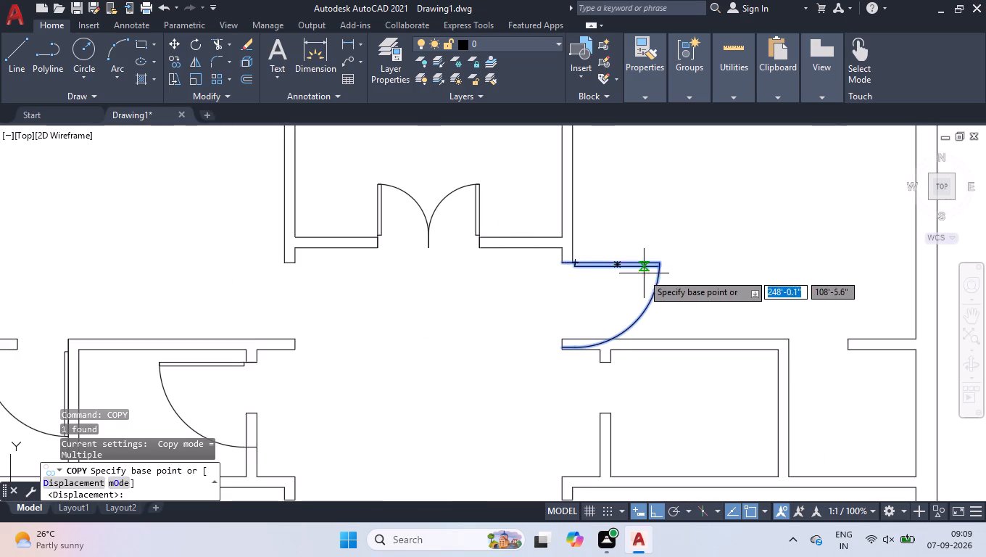
pyautogui.scroll(3, 549, 270)
pyautogui.click(587, 234)
pyautogui.scroll(-2, 588, 234)
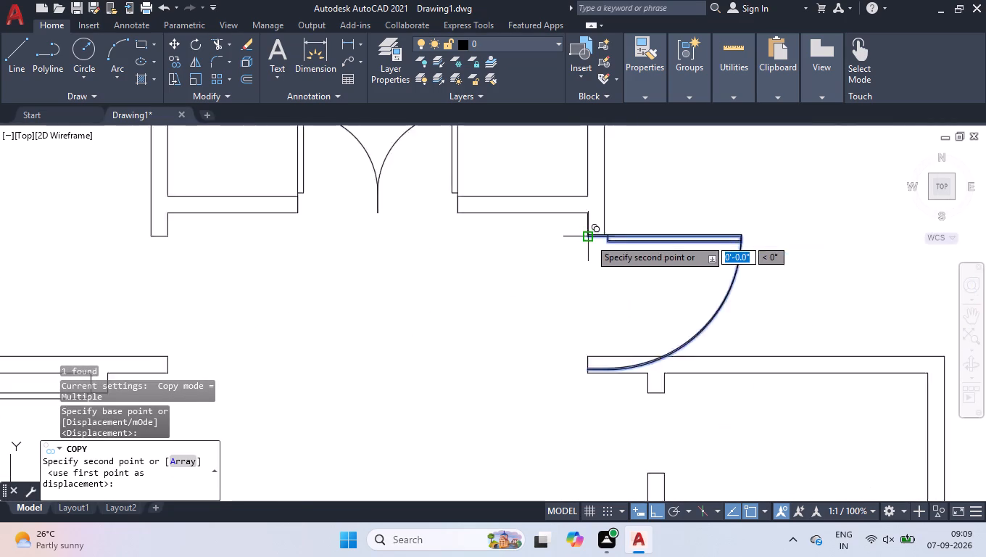
pyautogui.scroll(-1, 589, 239)
pyautogui.scroll(-1, 597, 316)
pyautogui.scroll(4, 585, 434)
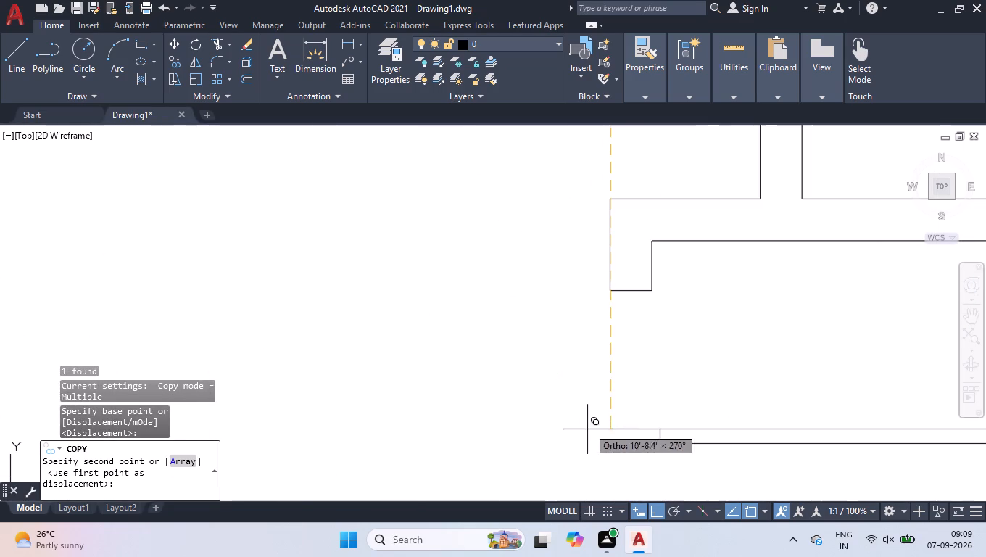
pyautogui.click(609, 293)
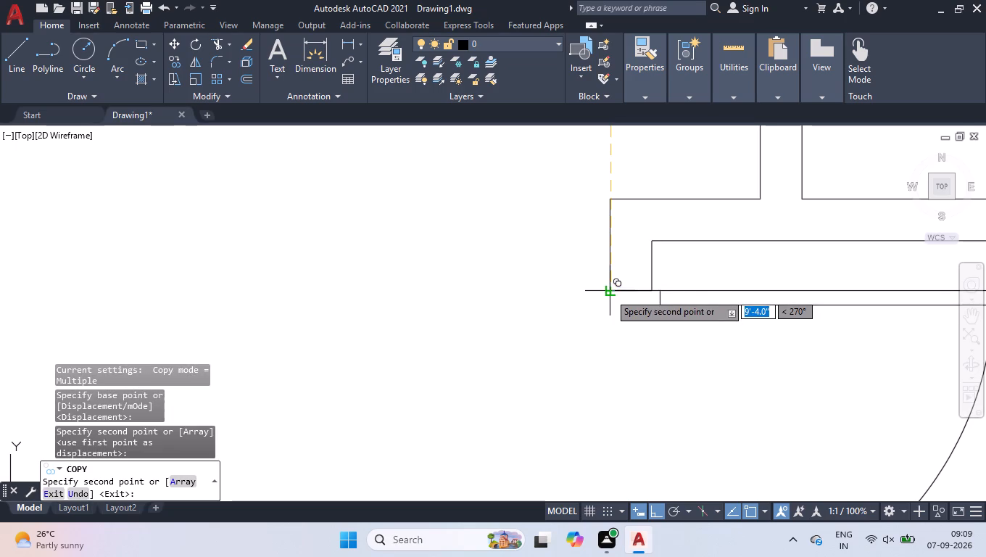
# Place another copy of the door on the upper wall stub of the bottom right room's left-hand opening.
pyautogui.scroll(-6, 609, 294)
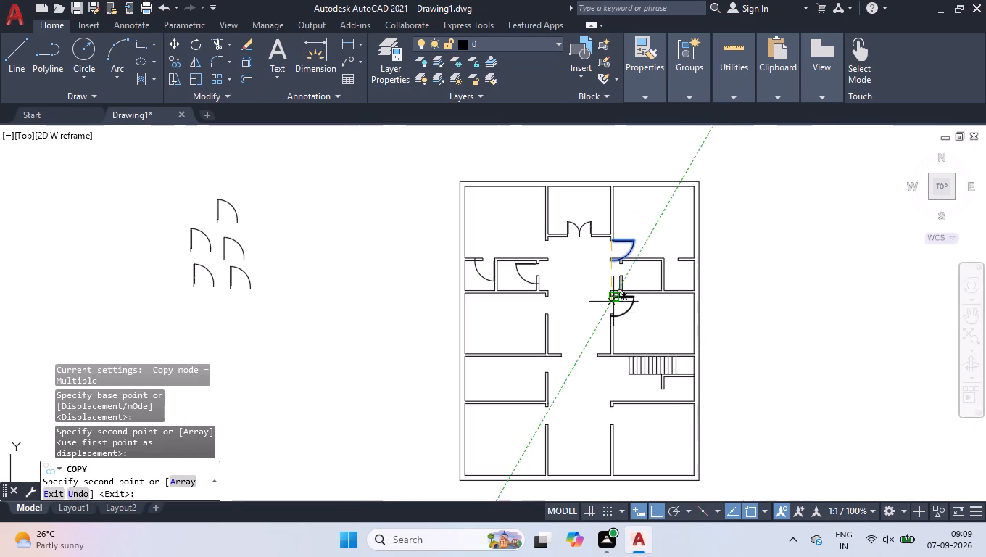
pyautogui.scroll(4, 600, 436)
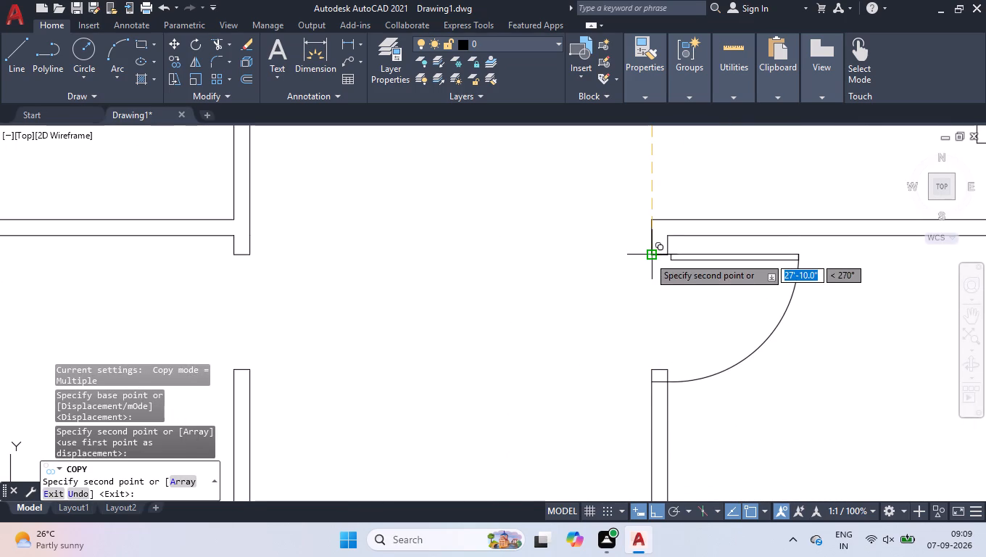
pyautogui.click(649, 256)
pyautogui.press('space')
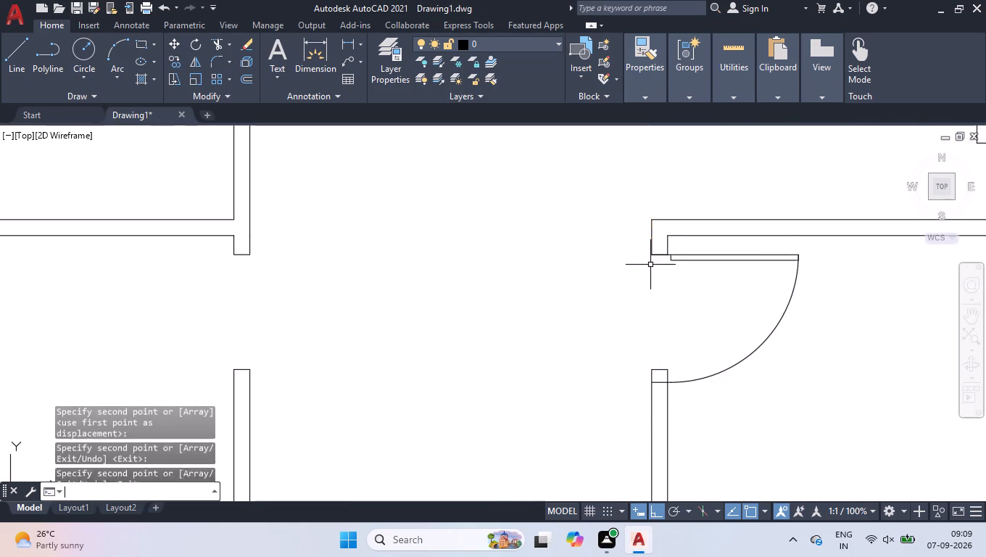
# Move the top right room's door by its hinge-side end point to the upper stub of the opening in the small room below.
pyautogui.scroll(-3, 652, 271)
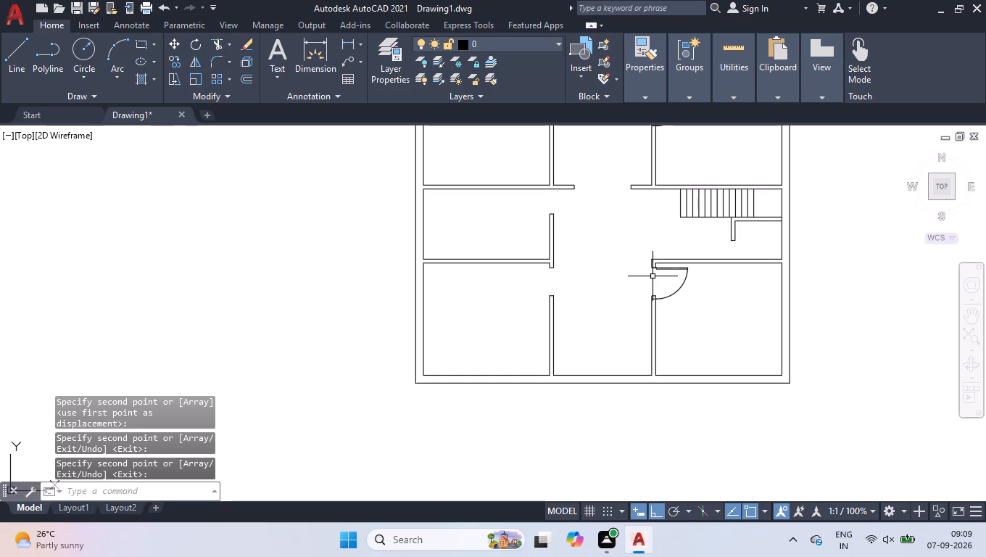
pyautogui.scroll(-2, 652, 276)
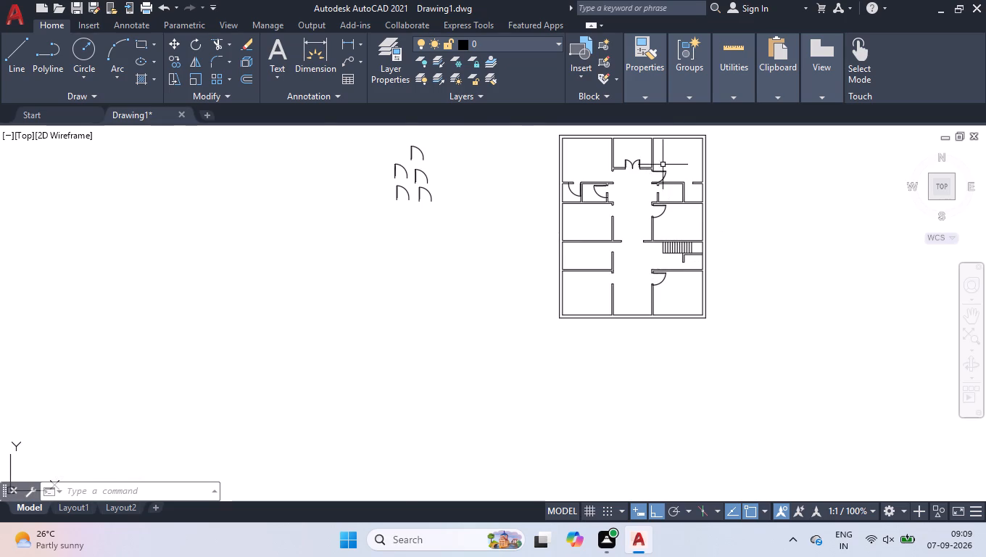
pyautogui.scroll(5, 661, 165)
pyautogui.click(626, 207)
pyautogui.click(607, 207)
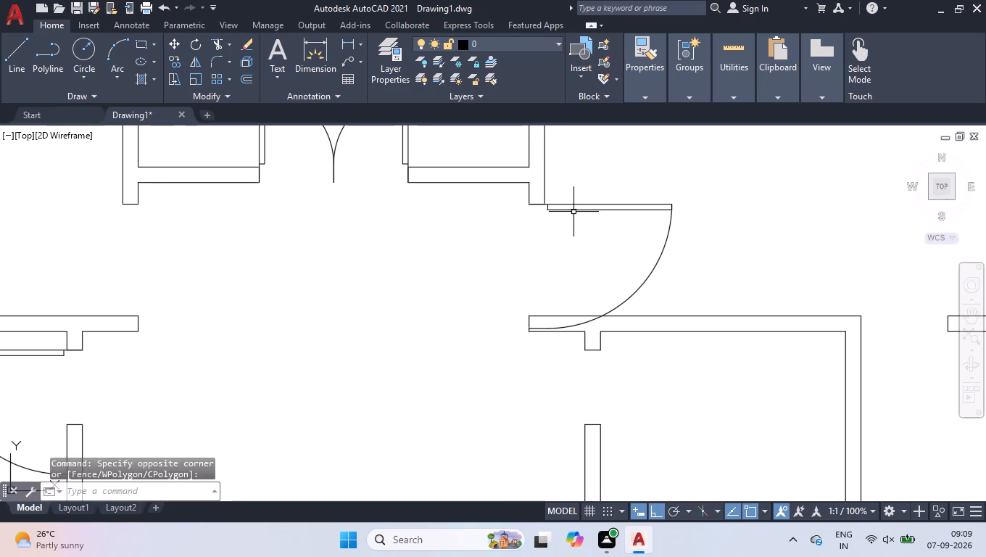
pyautogui.click(575, 211)
pyautogui.write('mov')
pyautogui.press('Return')
pyautogui.scroll(2, 573, 210)
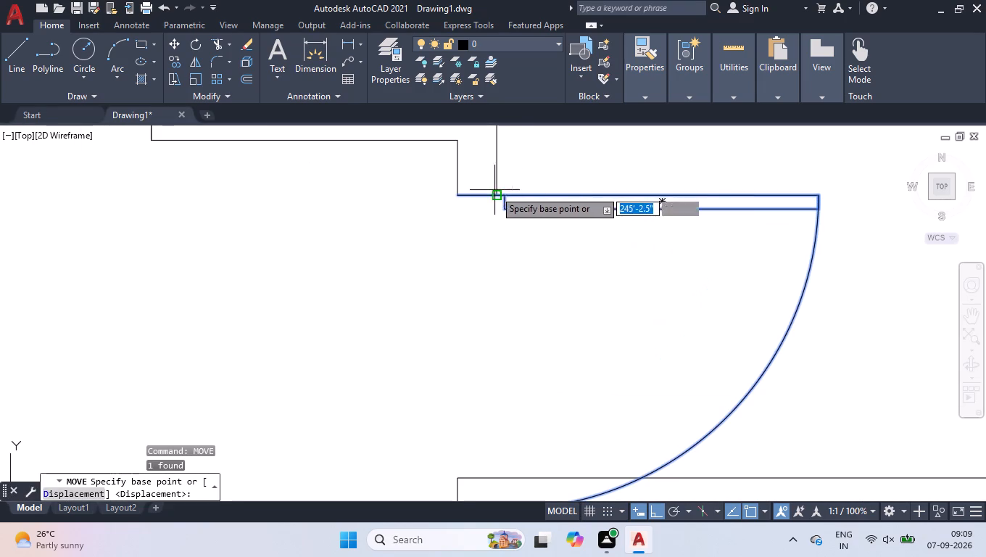
pyautogui.click(460, 193)
pyautogui.scroll(-4, 529, 207)
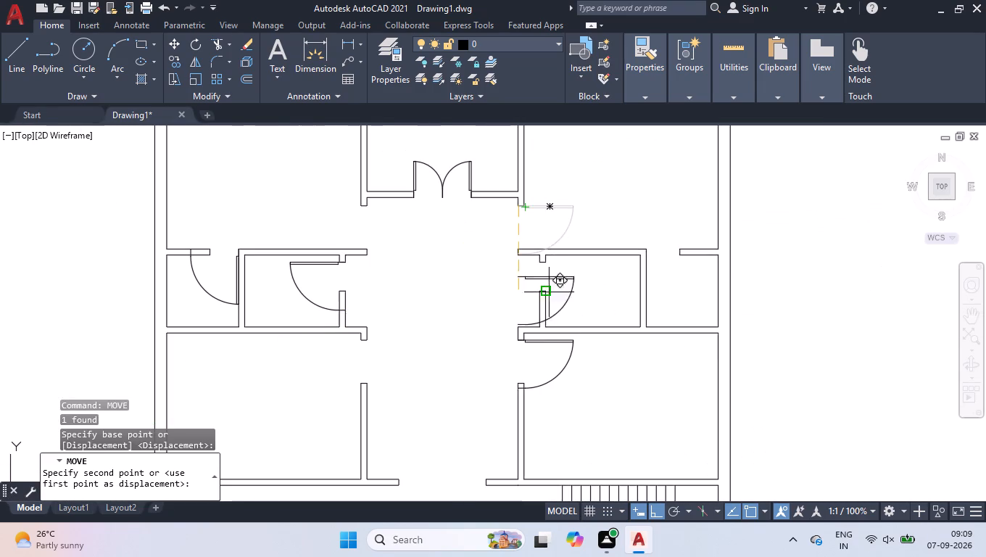
pyautogui.scroll(3, 547, 282)
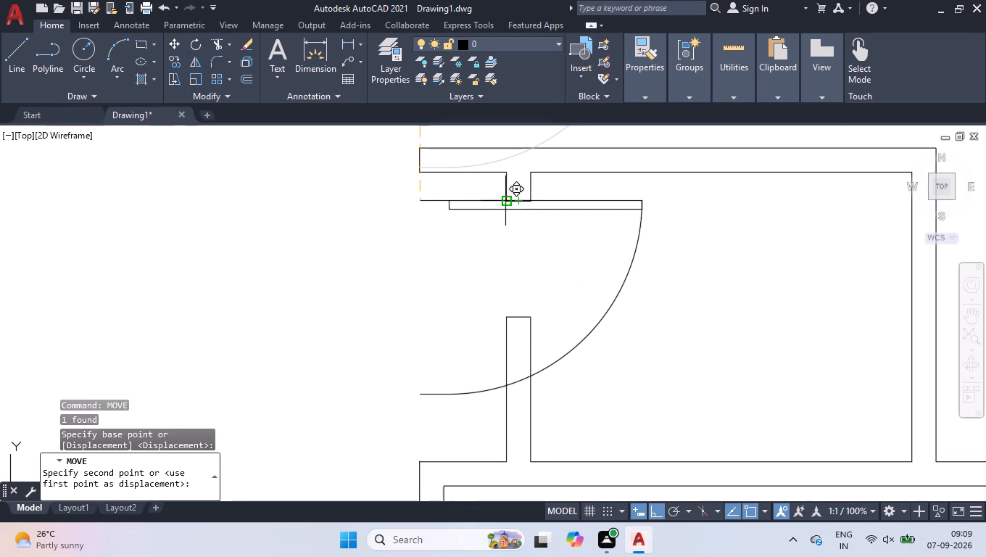
pyautogui.click(505, 202)
# Rotate the lower right spare door to 270° about its lower left end point.
pyautogui.scroll(-2, 526, 202)
pyautogui.scroll(-2, 578, 266)
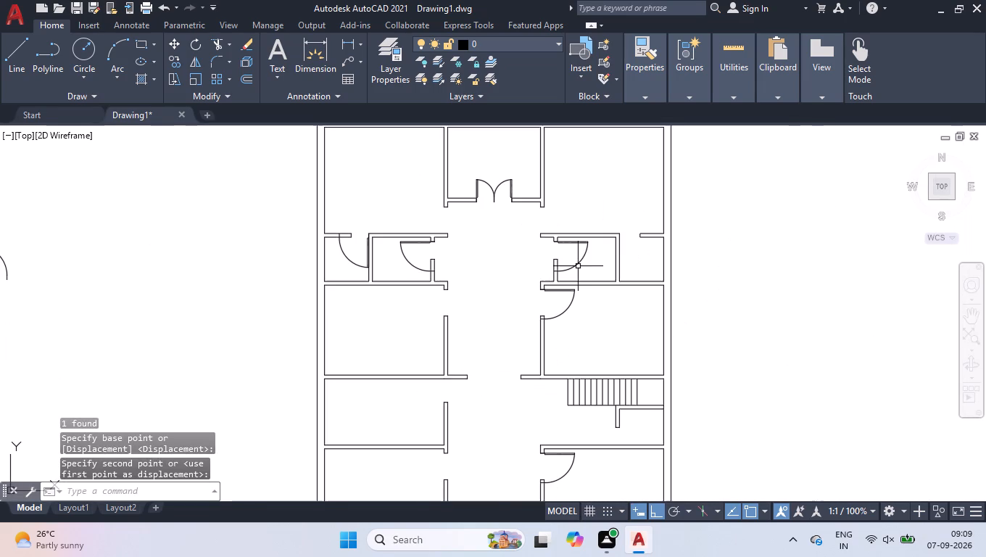
pyautogui.scroll(-1, 597, 255)
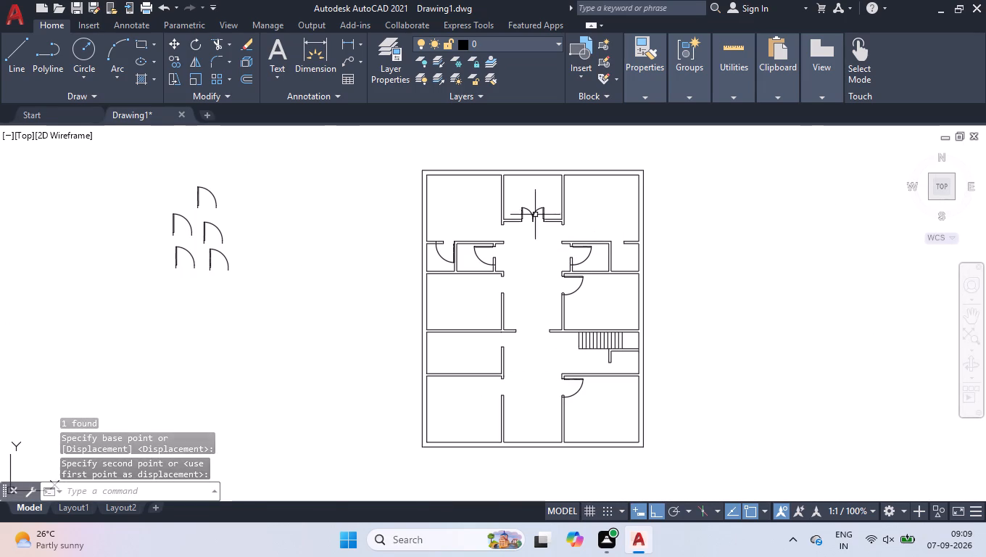
pyautogui.scroll(3, 204, 270)
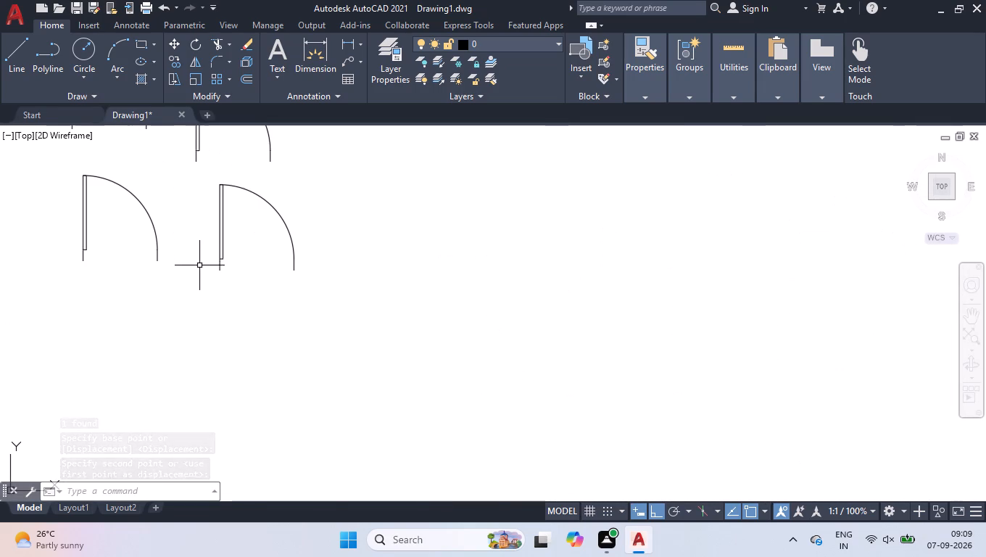
pyautogui.click(219, 241)
pyautogui.write('ro')
pyautogui.press('Return')
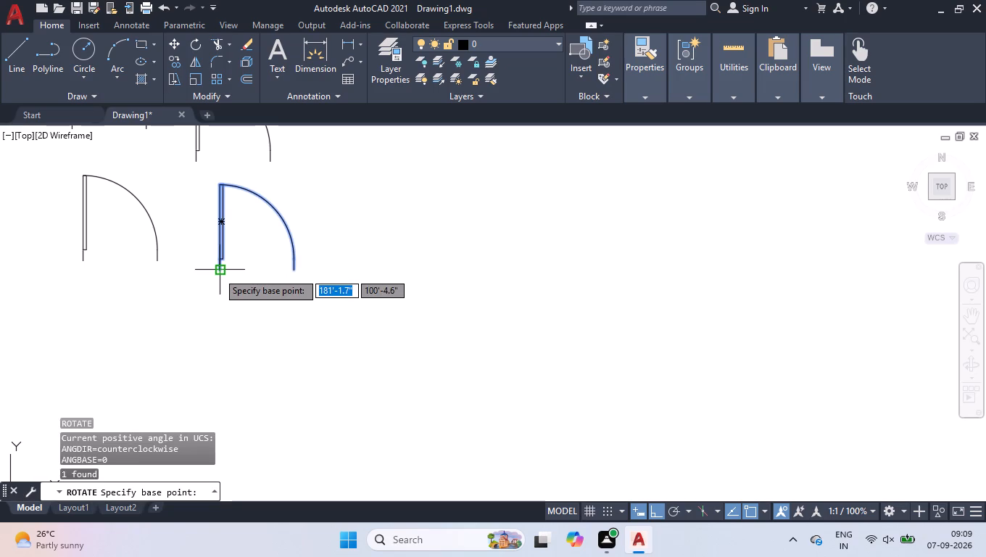
pyautogui.click(217, 271)
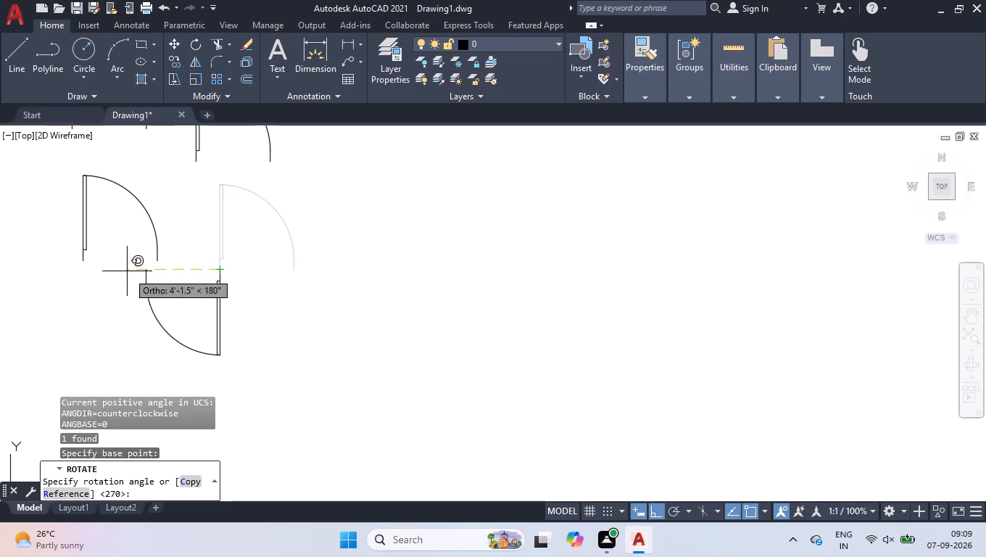
pyautogui.click(236, 377)
# Flip the rotated spare door so its leaf lies at the bottom and it swings upward.
pyautogui.click(234, 347)
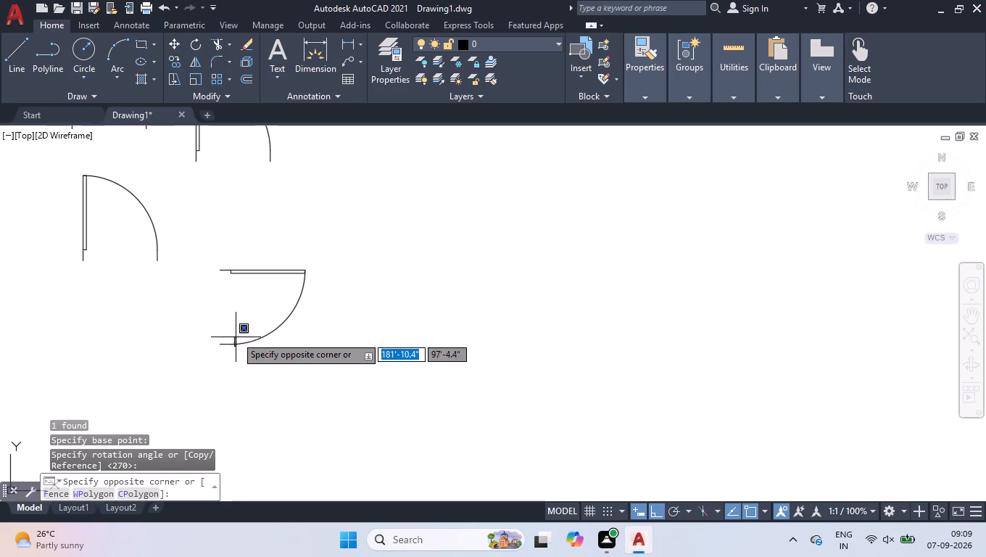
pyautogui.click(223, 331)
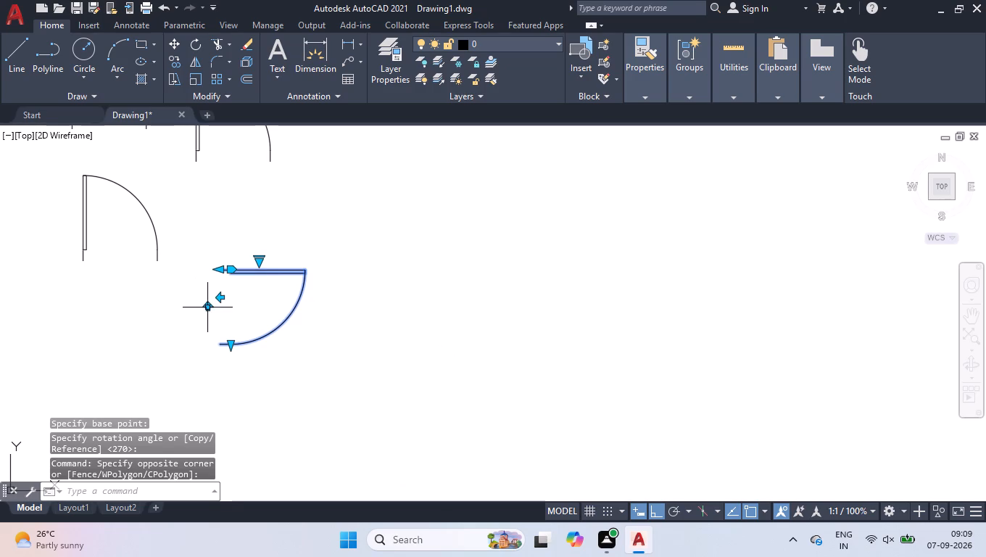
pyautogui.click(207, 307)
# Move the flipped door by its hinge-side end point to the wall corner below the top right room's left-hand opening.
pyautogui.press('m')
pyautogui.press('o')
pyautogui.press('v')
pyautogui.press('Return')
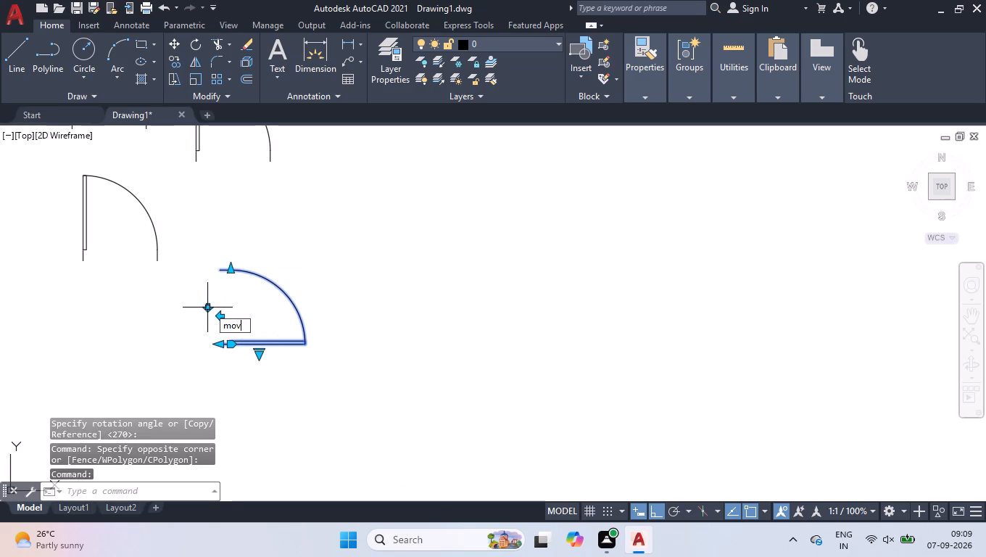
pyautogui.click(216, 344)
pyautogui.scroll(-4, 257, 334)
pyautogui.scroll(1, 432, 303)
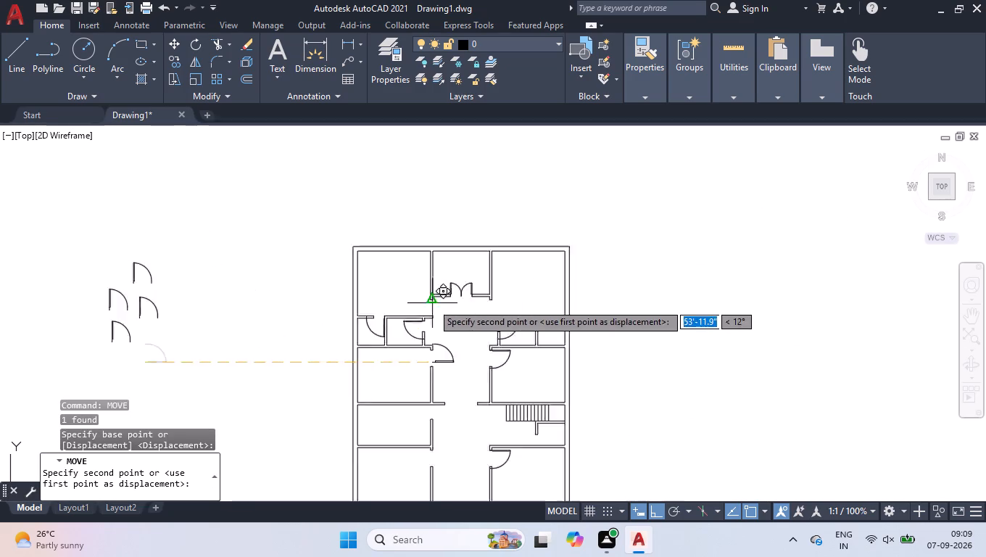
pyautogui.scroll(2, 432, 303)
pyautogui.scroll(3, 551, 321)
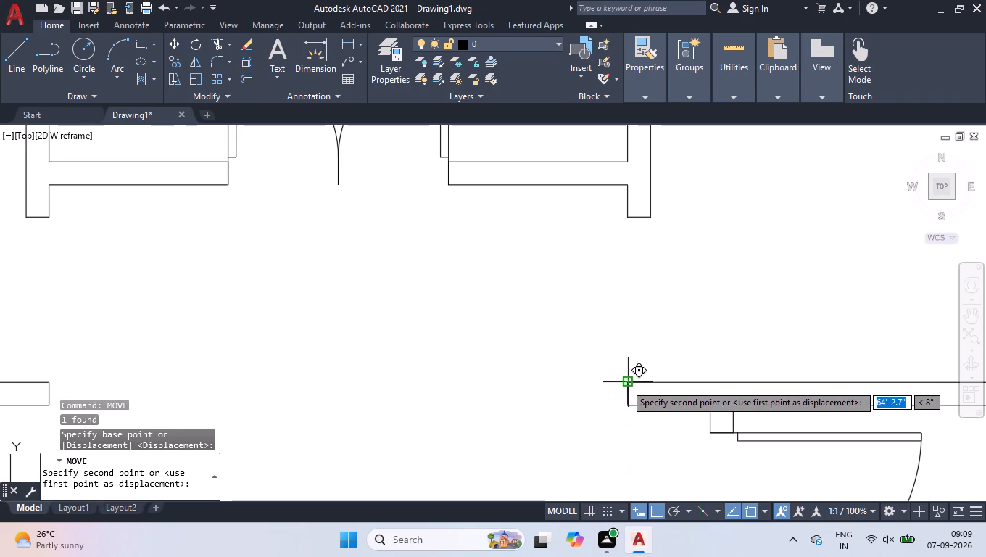
pyautogui.click(626, 383)
# Copy the top right room's door by its arc-side end point to the bottom left corner of the wall stub below the staircase.
pyautogui.scroll(-3, 626, 381)
pyautogui.scroll(-2, 666, 307)
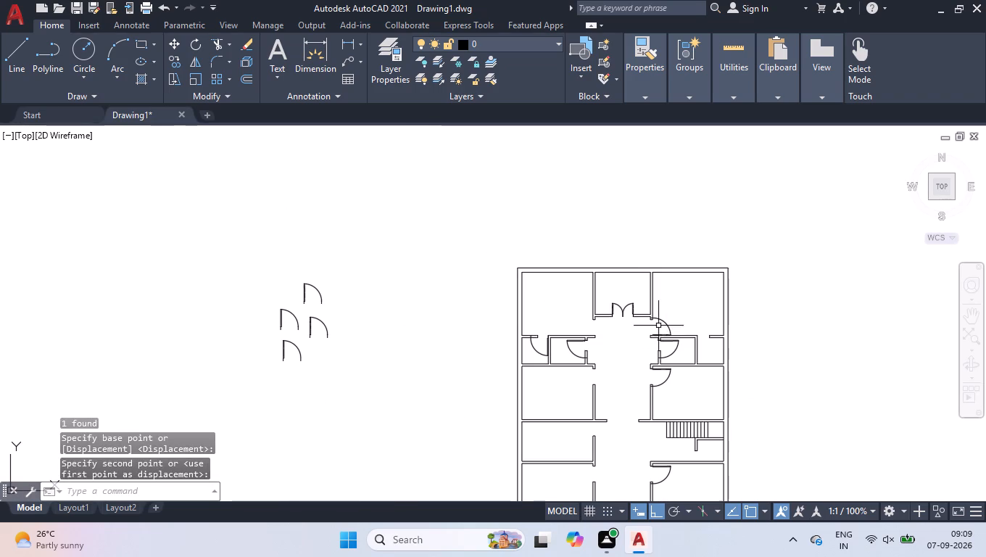
pyautogui.scroll(-1, 650, 287)
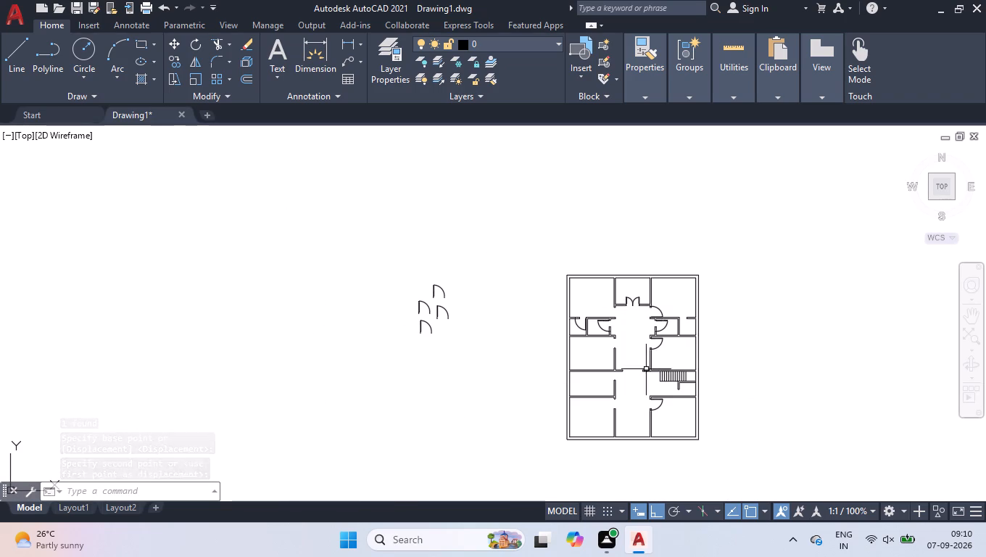
pyautogui.scroll(1, 643, 431)
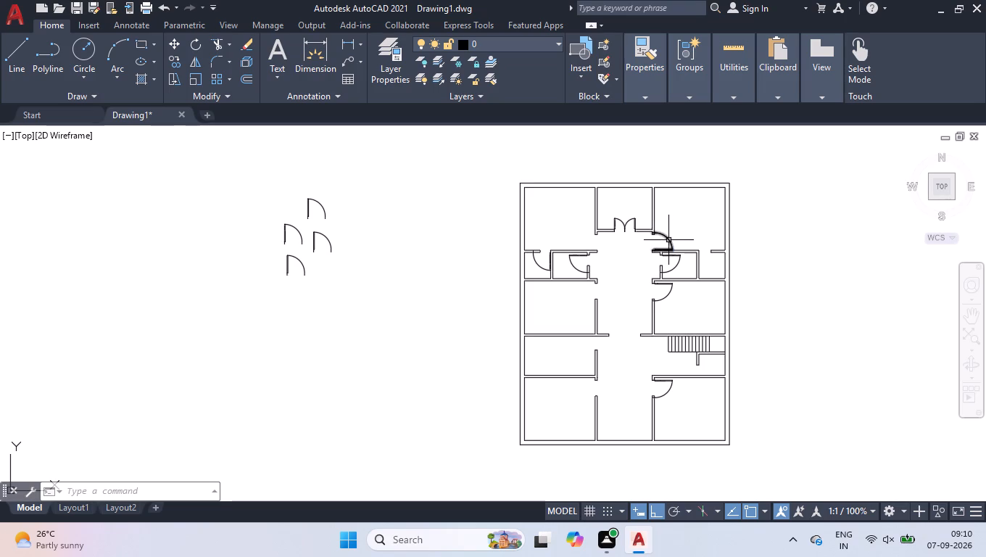
pyautogui.click(668, 240)
pyautogui.write('cop')
pyautogui.press('Return')
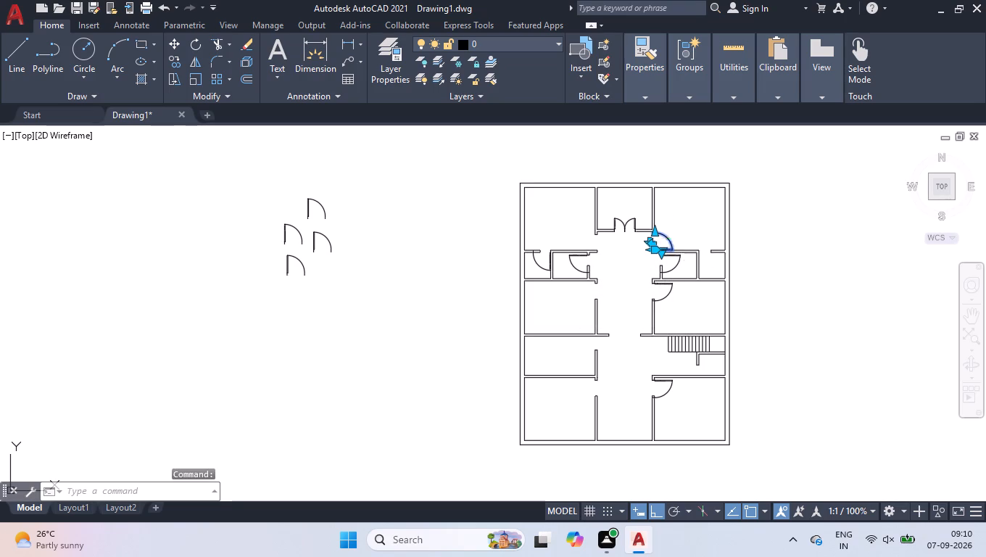
pyautogui.scroll(4, 667, 243)
pyautogui.scroll(4, 554, 165)
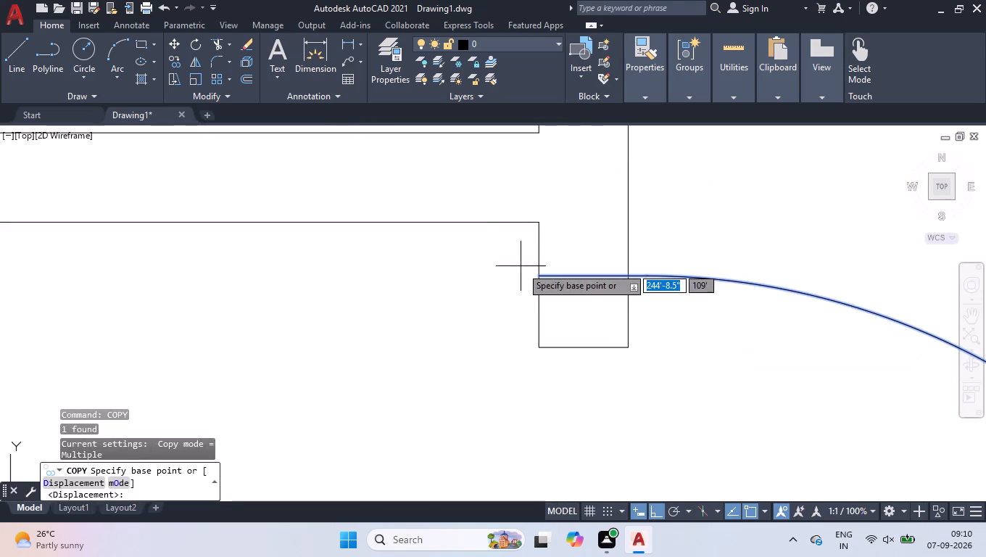
pyautogui.click(539, 276)
pyautogui.scroll(-8, 539, 263)
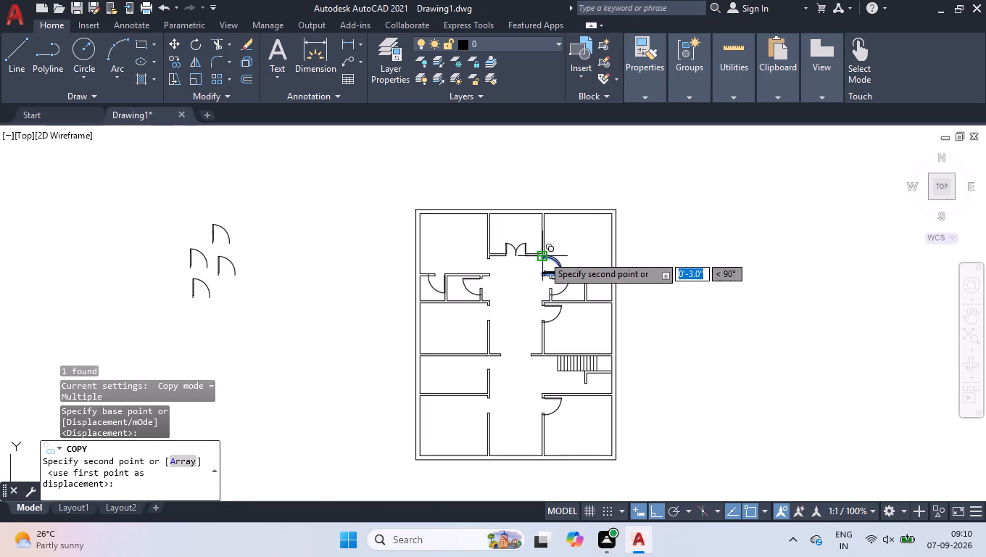
pyautogui.scroll(5, 621, 386)
pyautogui.scroll(-2, 639, 238)
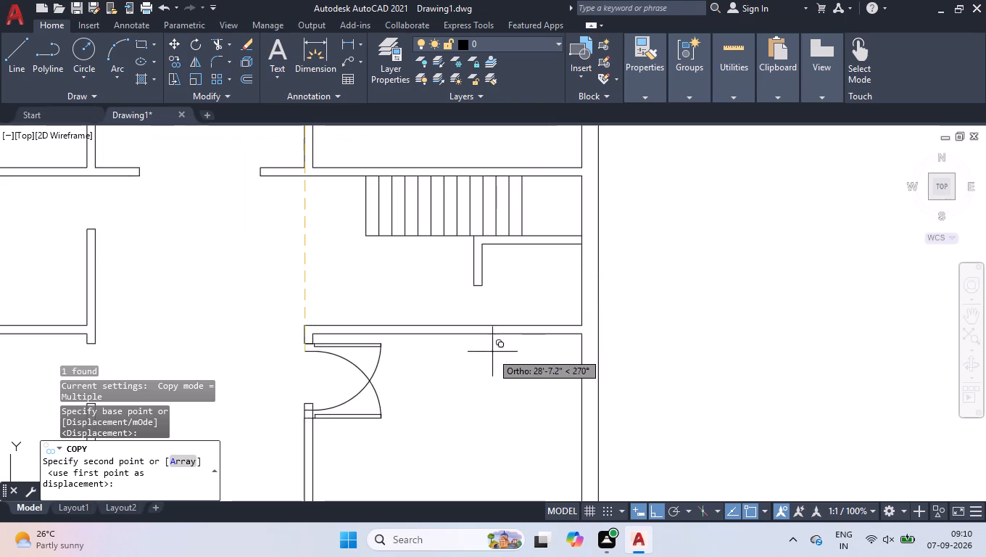
pyautogui.scroll(4, 450, 337)
pyautogui.scroll(-3, 500, 288)
pyautogui.scroll(3, 505, 225)
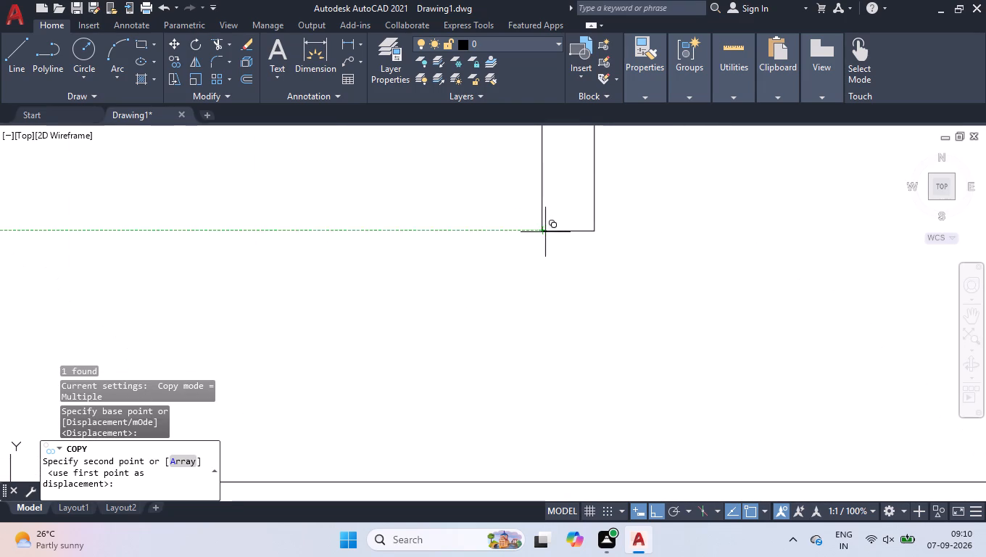
pyautogui.click(543, 232)
pyautogui.scroll(-4, 543, 227)
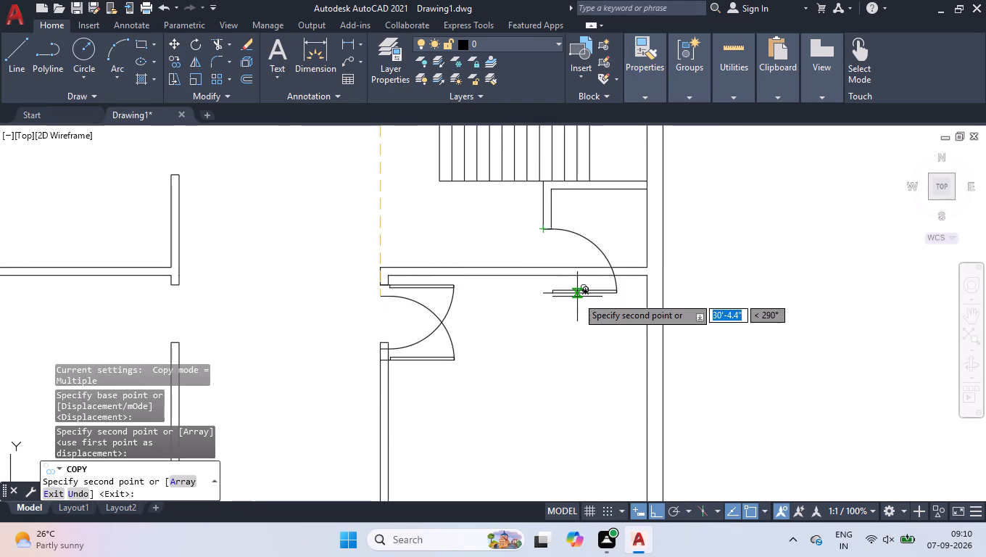
pyautogui.press('space')
# Shrink the copied door below the staircase from its arc side to the width of the small room's opening.
pyautogui.click(576, 293)
pyautogui.scroll(3, 557, 245)
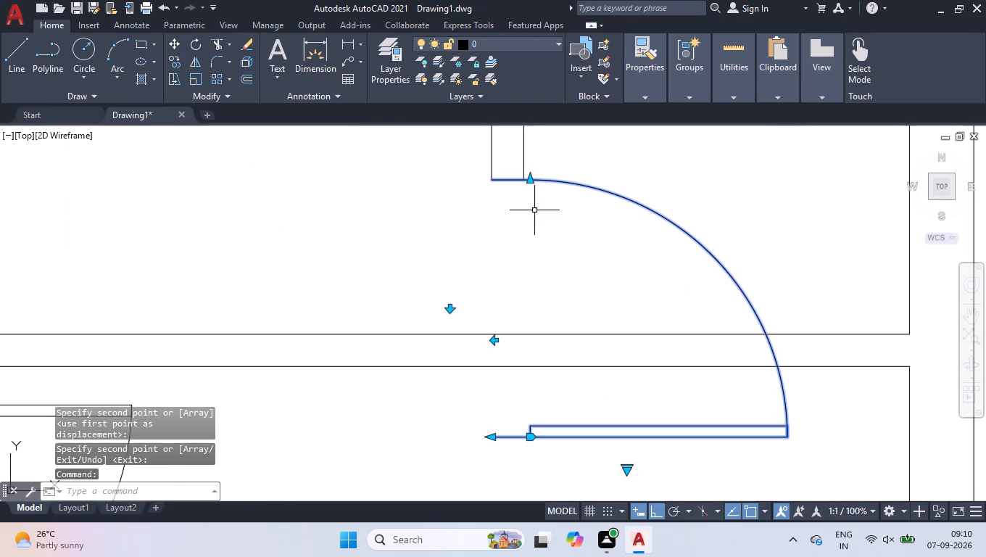
pyautogui.click(531, 176)
pyautogui.click(536, 167)
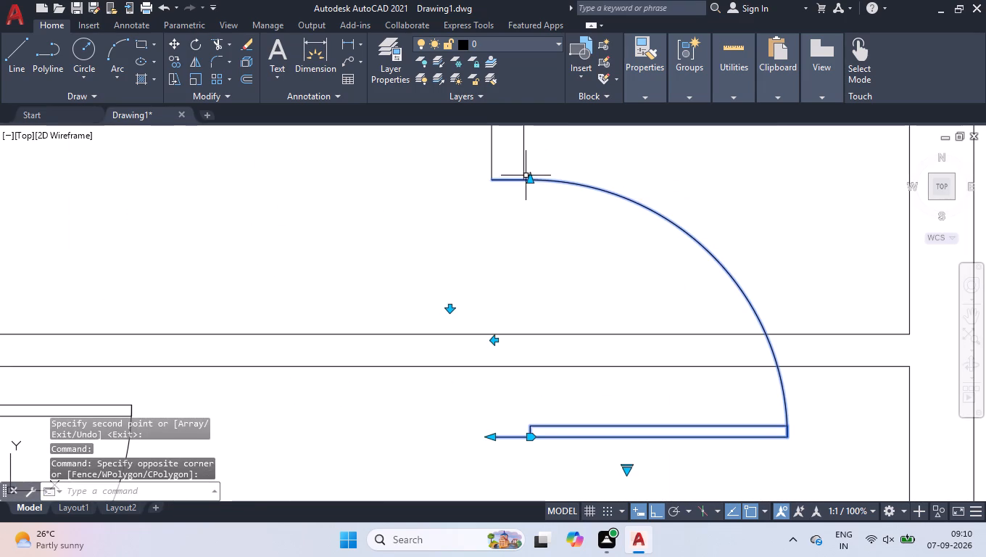
pyautogui.click(531, 179)
pyautogui.click(552, 293)
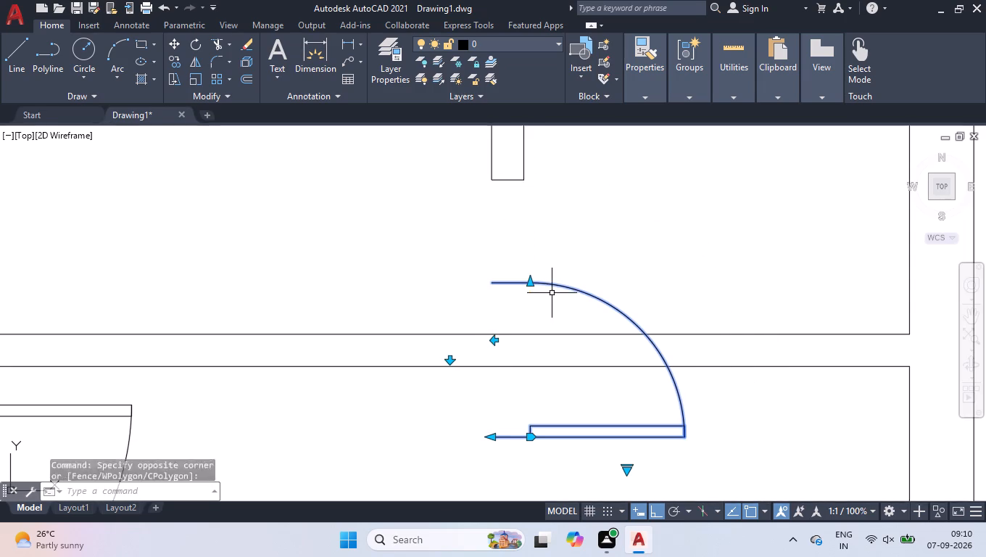
# Move the shrunken door by its arc-side end point to the bottom left corner of the wall stub below the staircase.
pyautogui.write('mov')
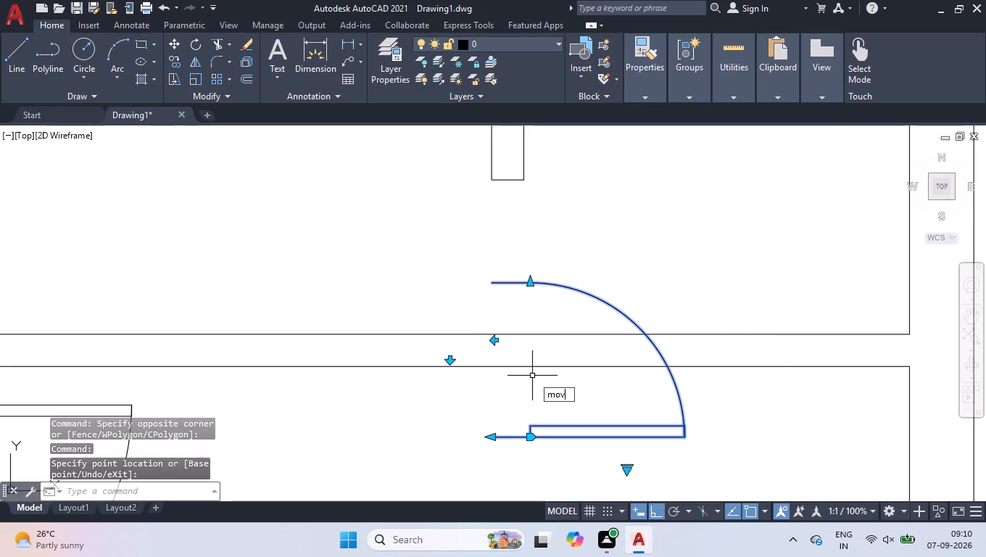
pyautogui.press('Return')
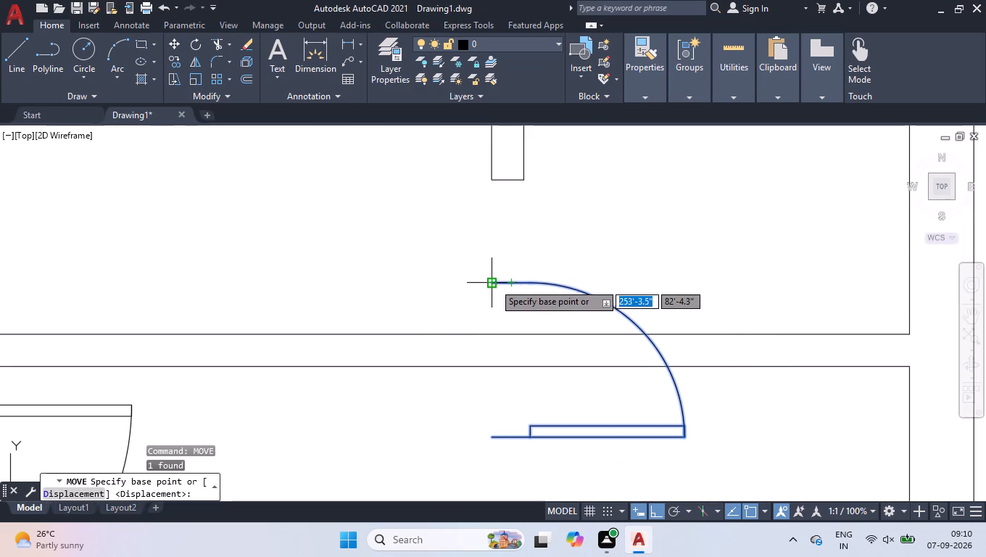
pyautogui.click(494, 283)
pyautogui.click(487, 178)
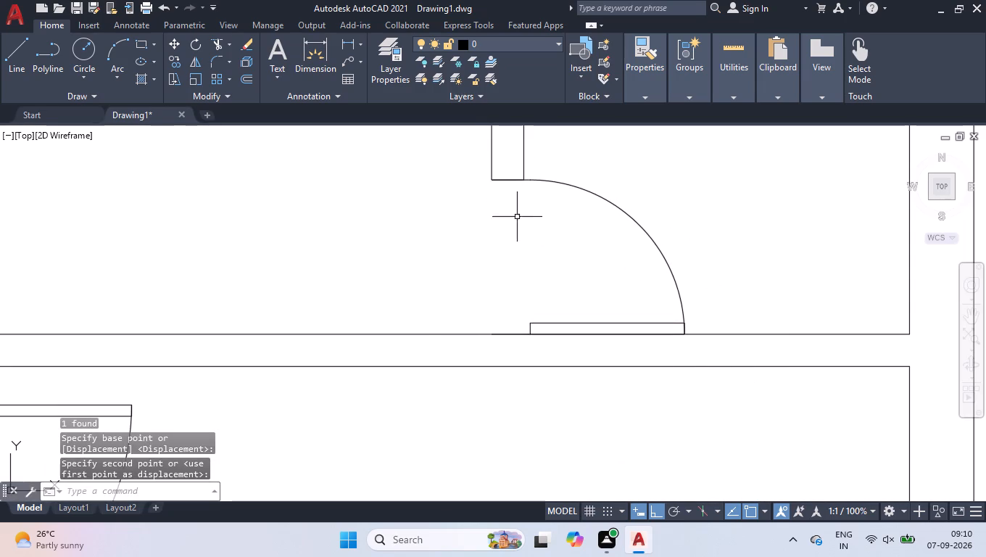
pyautogui.scroll(-3, 536, 229)
pyautogui.scroll(-3, 587, 286)
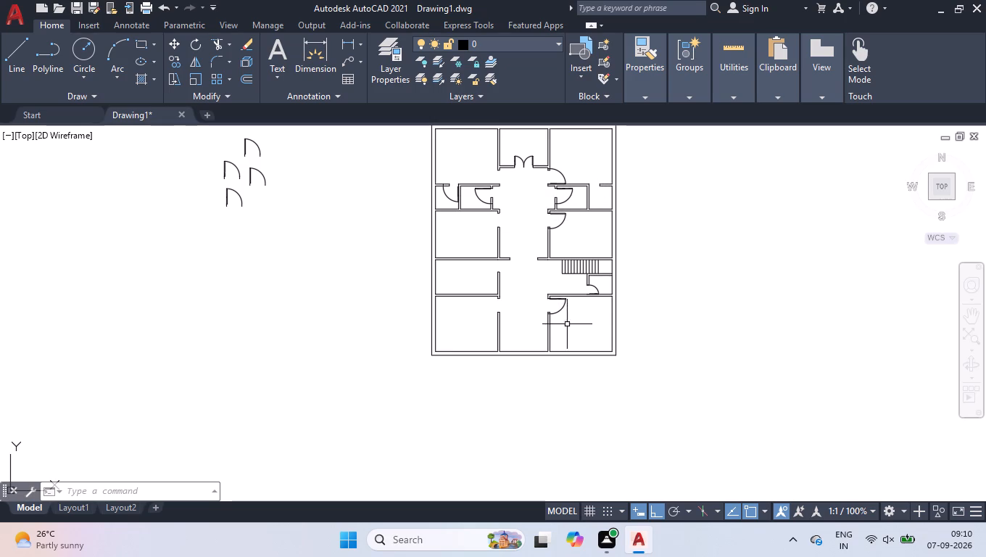
# Flip the lowest spare door so its leaf stays on the left and it swings downward.
pyautogui.scroll(3, 252, 182)
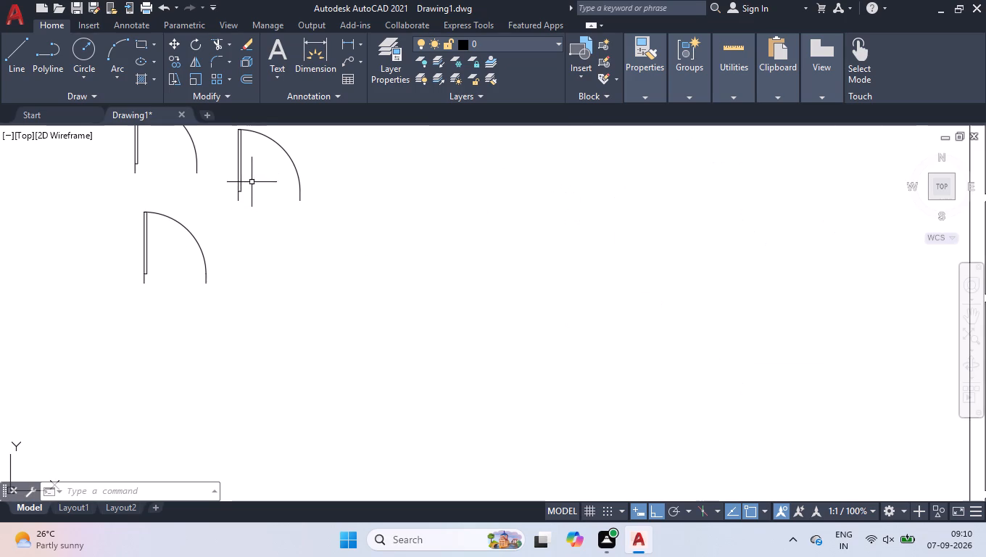
pyautogui.click(183, 208)
pyautogui.click(173, 233)
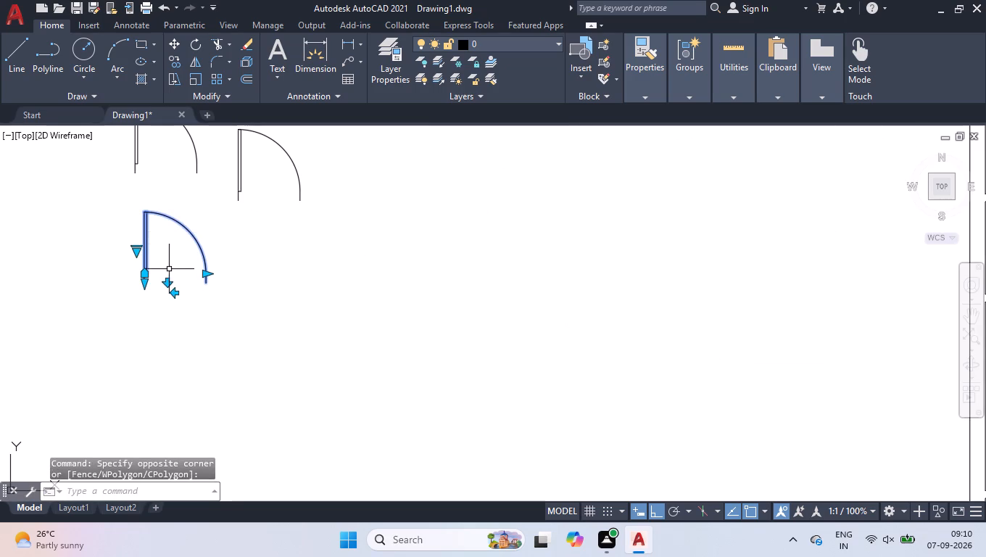
pyautogui.click(167, 281)
pyautogui.click(173, 263)
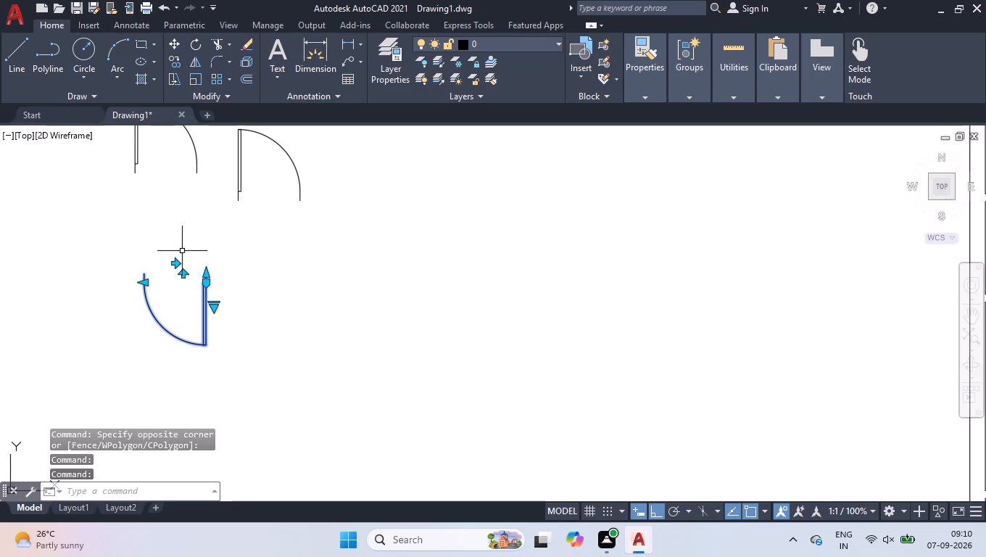
pyautogui.click(177, 264)
# Move the flipped door by its hinge-side end point to the left wall corner of the far right small room's top opening.
pyautogui.write('mov')
pyautogui.press('Return')
pyautogui.scroll(3, 123, 286)
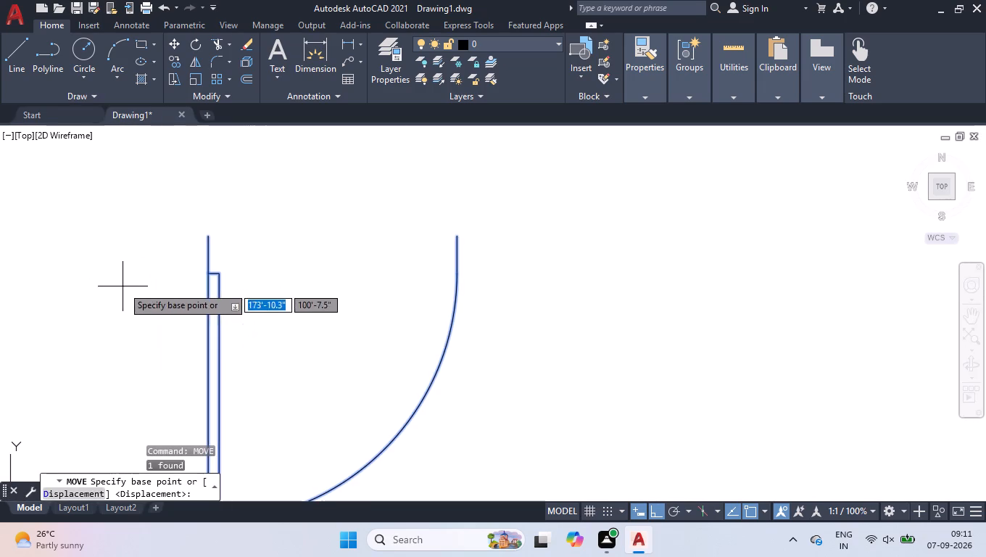
pyautogui.click(210, 236)
pyautogui.scroll(-4, 220, 236)
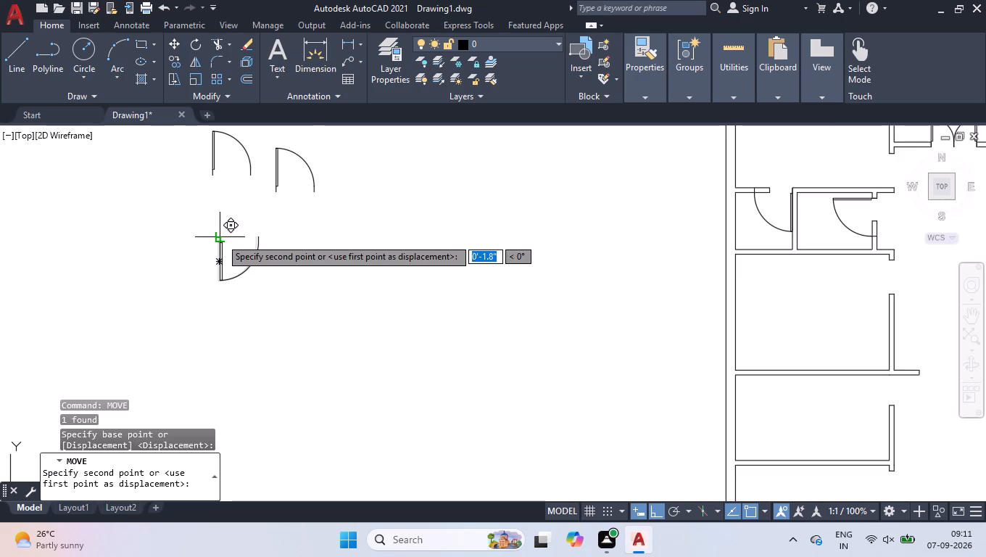
pyautogui.scroll(-2, 220, 238)
pyautogui.scroll(4, 587, 213)
pyautogui.scroll(2, 523, 246)
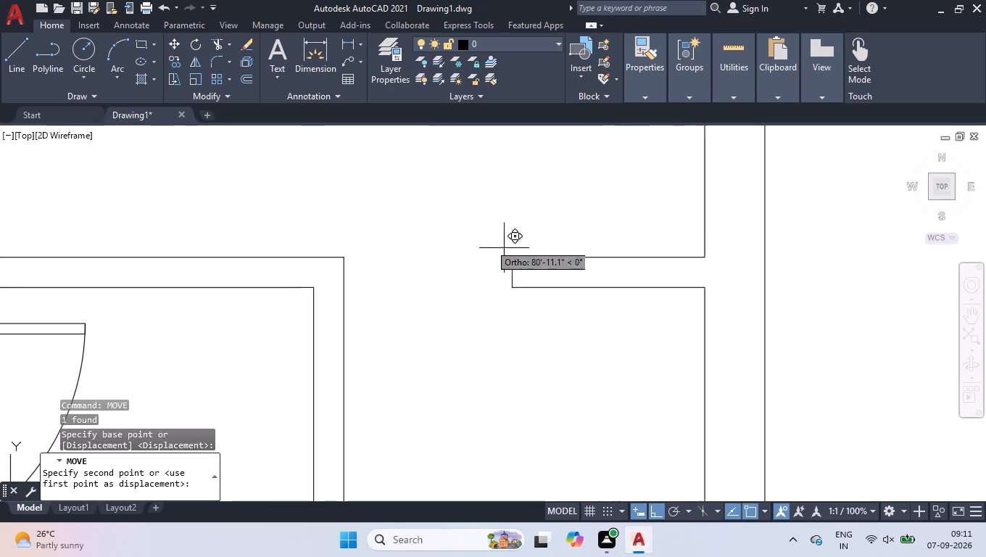
pyautogui.click(345, 257)
pyautogui.scroll(-3, 420, 245)
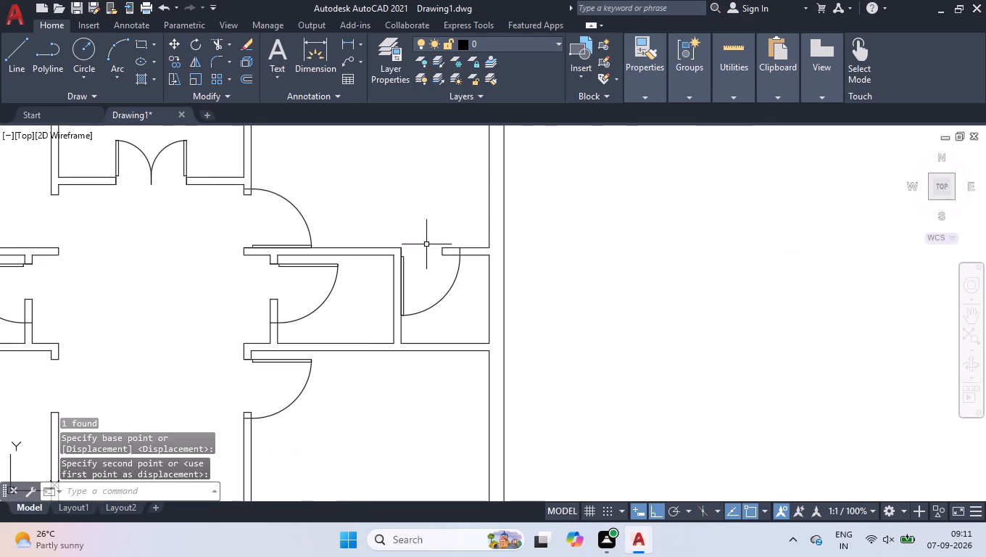
# Mirror the middle right and bottom right rooms' doors about the vertical line through the bottom wall's midpoint, keeping the originals.
pyautogui.scroll(2, 449, 296)
pyautogui.scroll(-2, 450, 276)
pyautogui.scroll(-3, 526, 272)
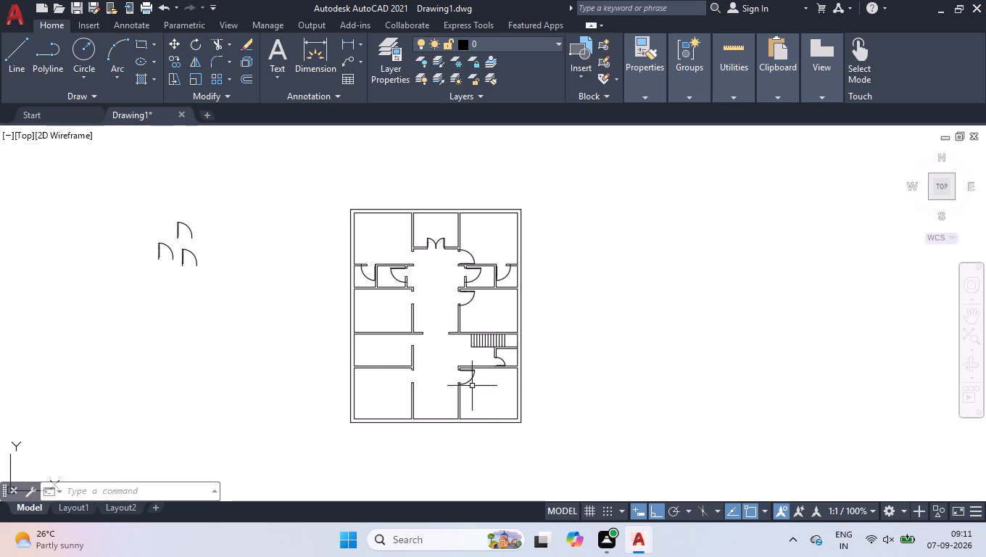
pyautogui.scroll(1, 424, 380)
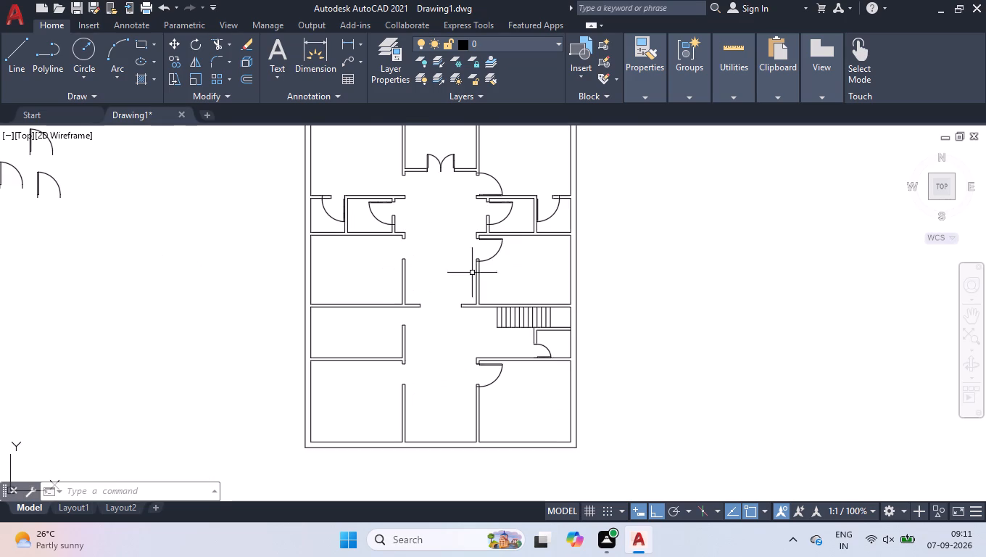
pyautogui.scroll(1, 478, 230)
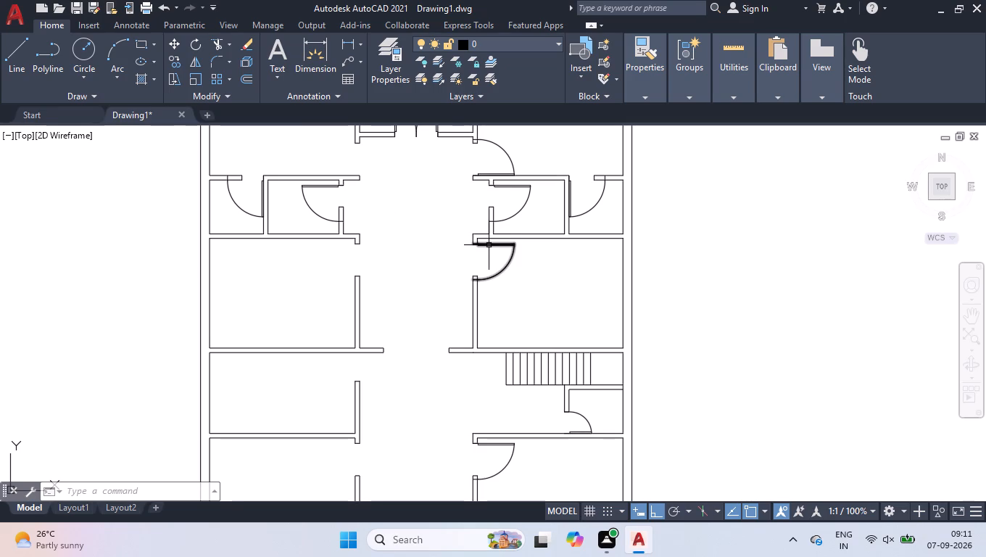
pyautogui.click(489, 245)
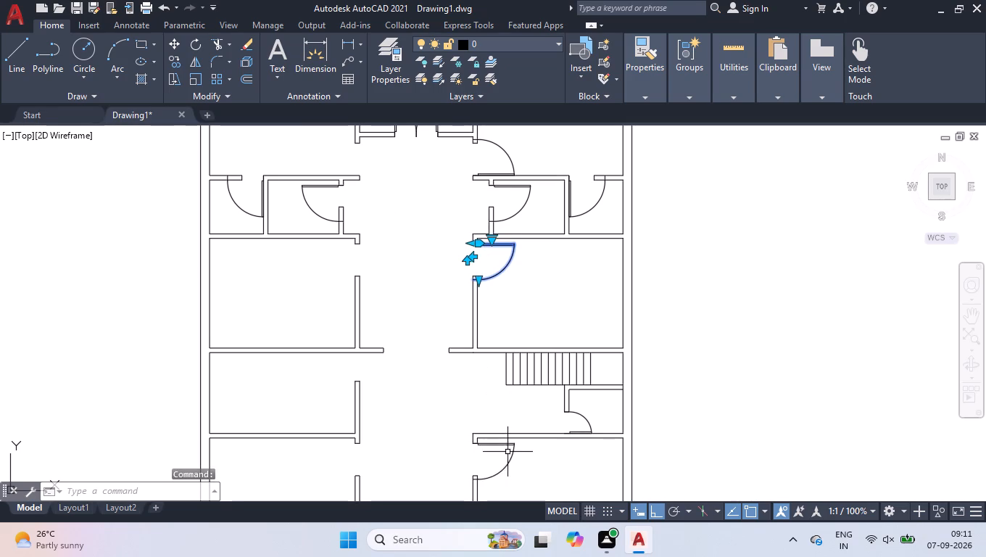
pyautogui.click(507, 445)
pyautogui.write('mi')
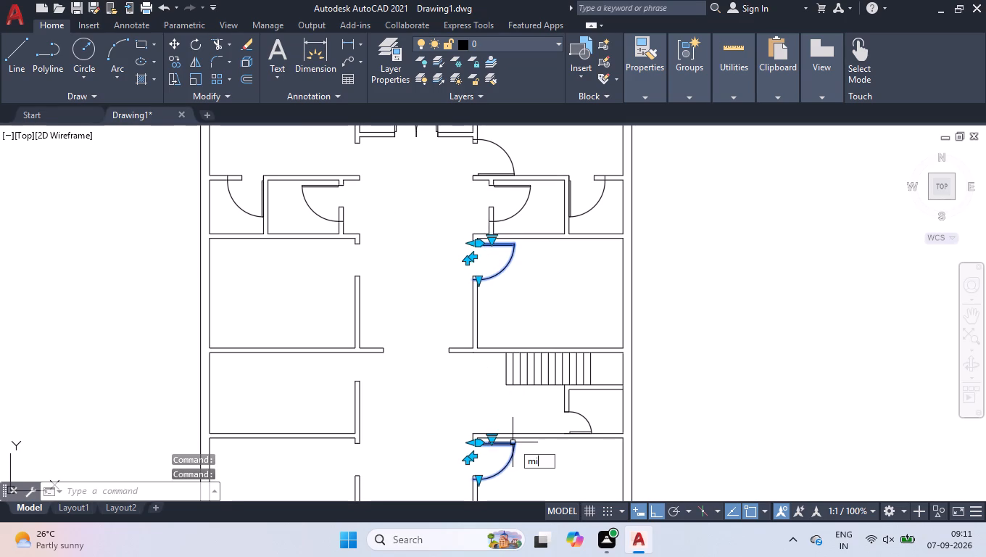
pyautogui.press('Return')
pyautogui.scroll(-2, 460, 430)
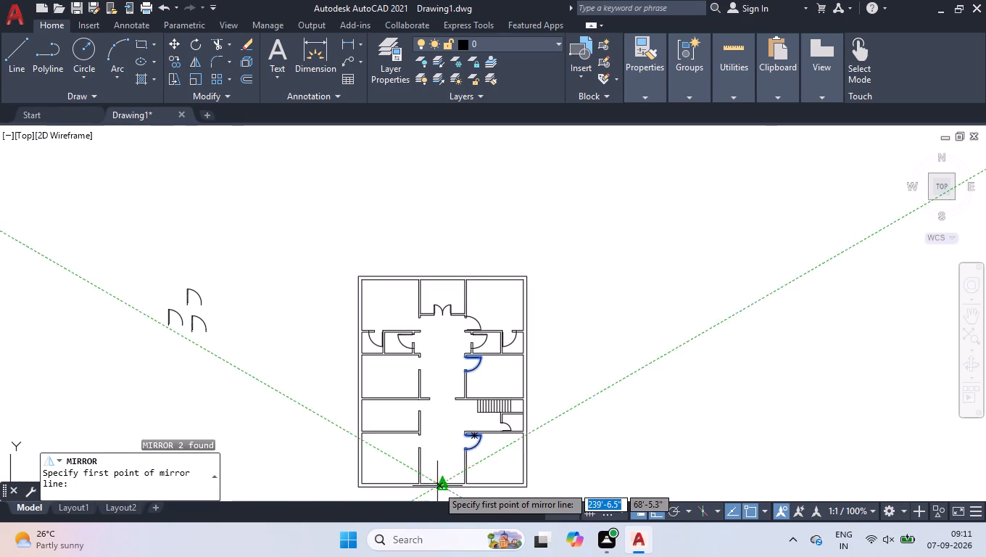
pyautogui.scroll(3, 437, 486)
pyautogui.moveTo(443, 477); pyautogui.dragTo(452, 461)
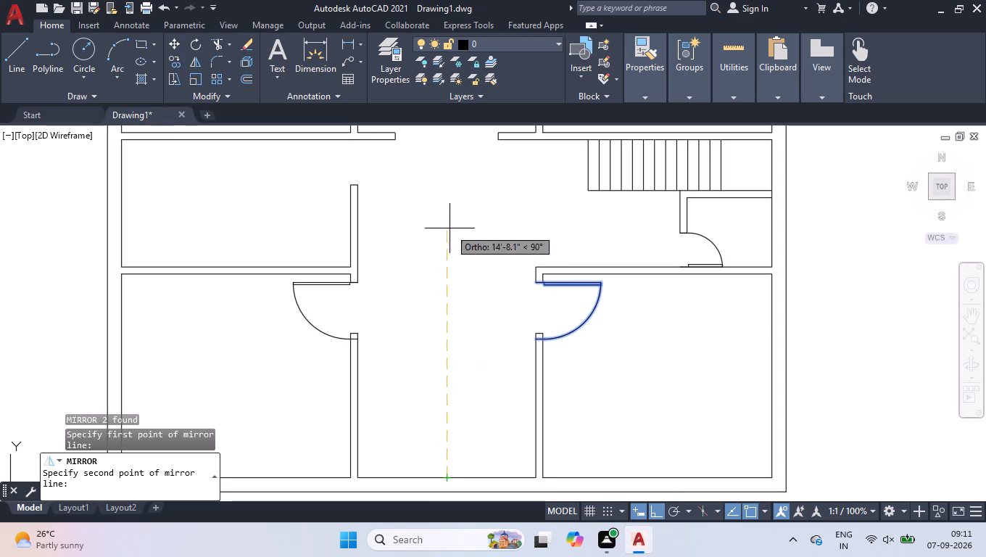
pyautogui.click(449, 228)
pyautogui.moveTo(481, 286); pyautogui.dragTo(449, 227)
# Copy the bottom left room's door by its arc-side end point onto the corridor face of the wall below the opening of the room above.
pyautogui.scroll(-2, 435, 247)
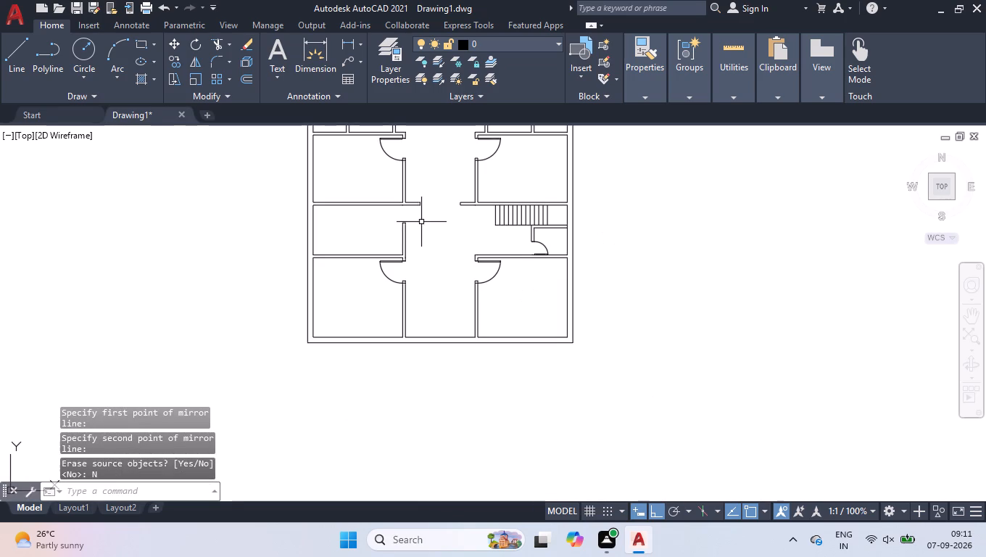
pyautogui.scroll(-1, 429, 267)
pyautogui.scroll(1, 415, 203)
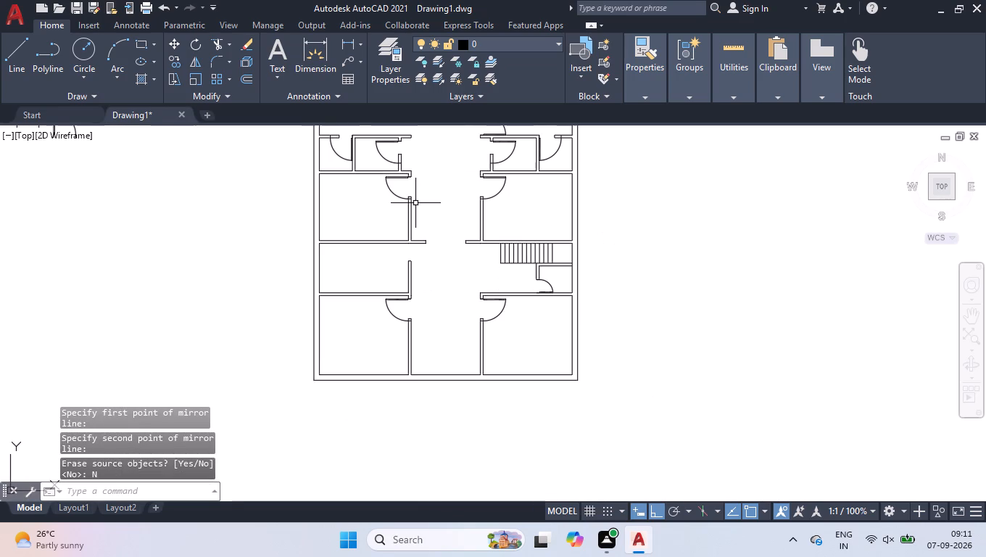
pyautogui.scroll(-2, 430, 254)
pyautogui.scroll(2, 431, 255)
pyautogui.scroll(3, 413, 323)
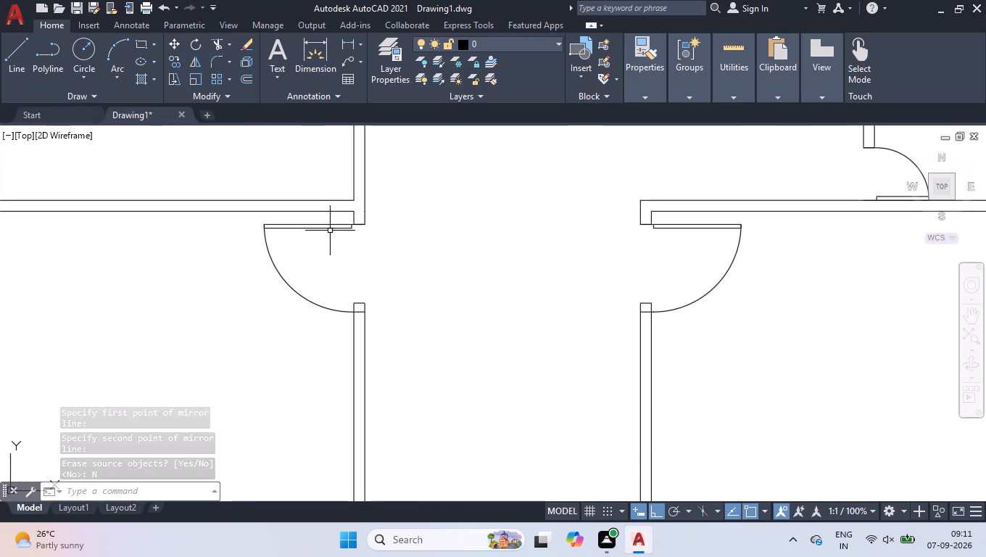
pyautogui.click(329, 231)
pyautogui.click(328, 223)
pyautogui.scroll(-2, 364, 263)
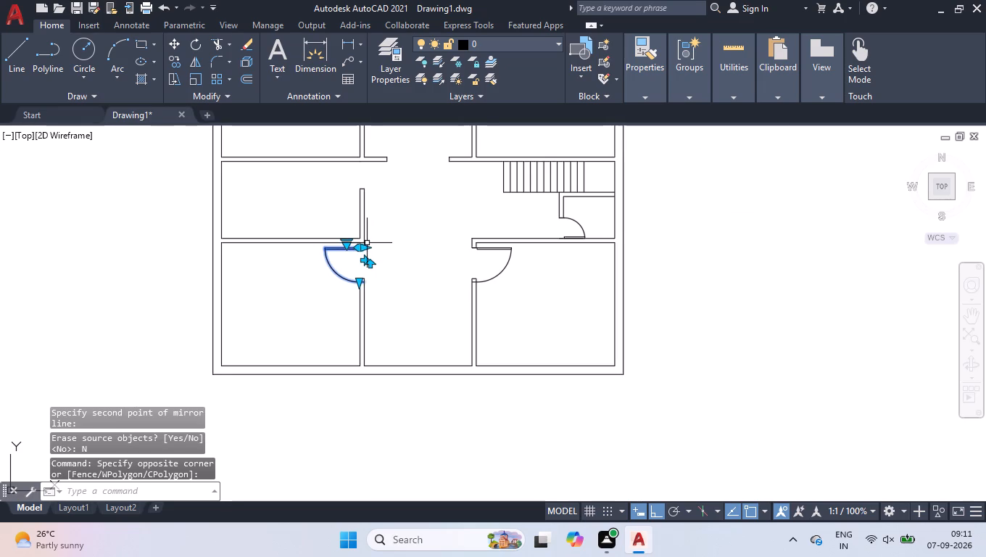
pyautogui.press('c')
pyautogui.press('o')
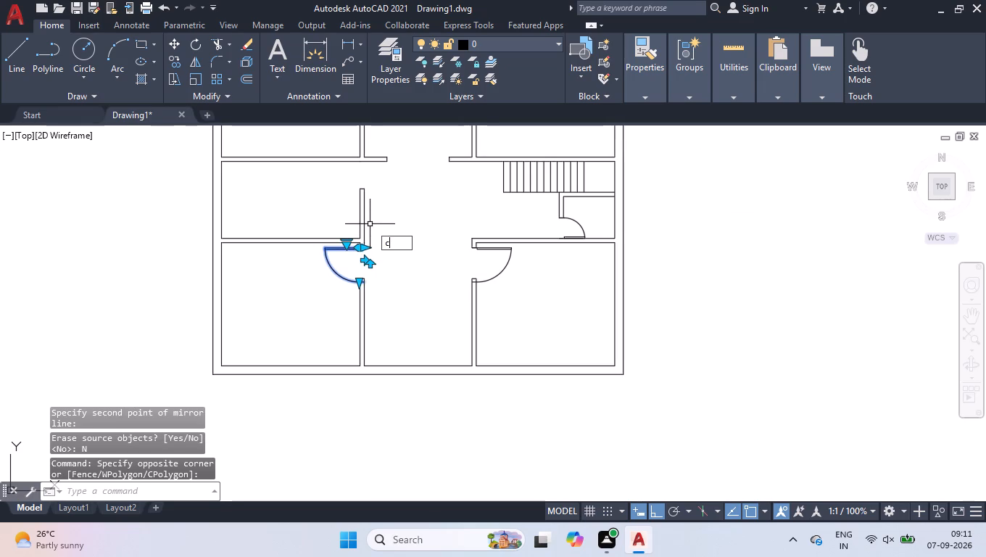
pyautogui.press('p')
pyautogui.press('Return')
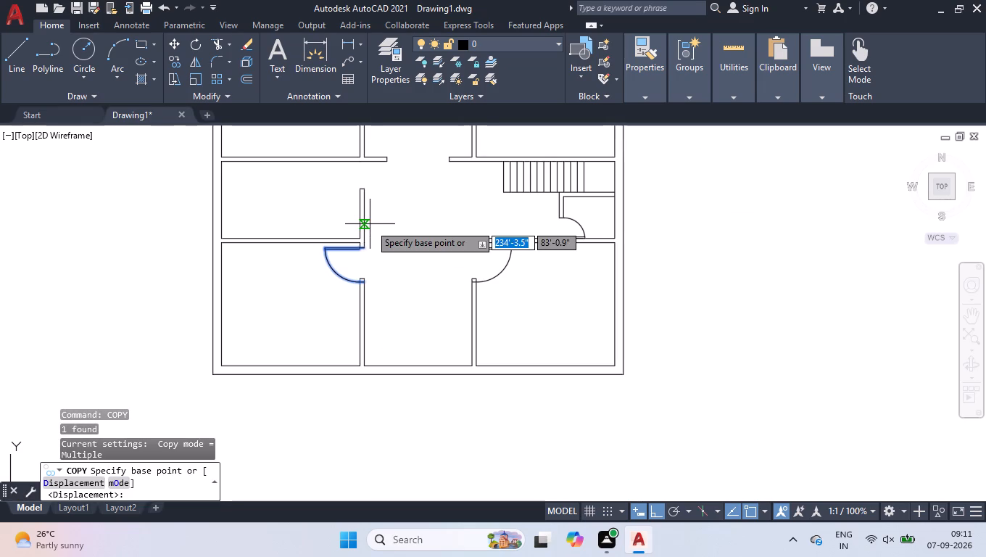
pyautogui.scroll(3, 360, 258)
pyautogui.click(368, 352)
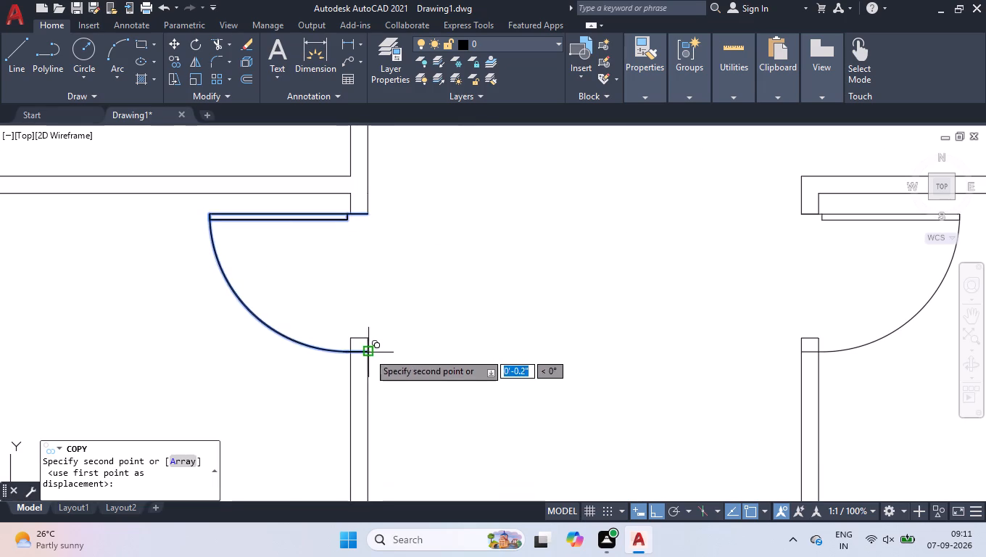
pyautogui.scroll(-4, 376, 273)
pyautogui.scroll(3, 368, 184)
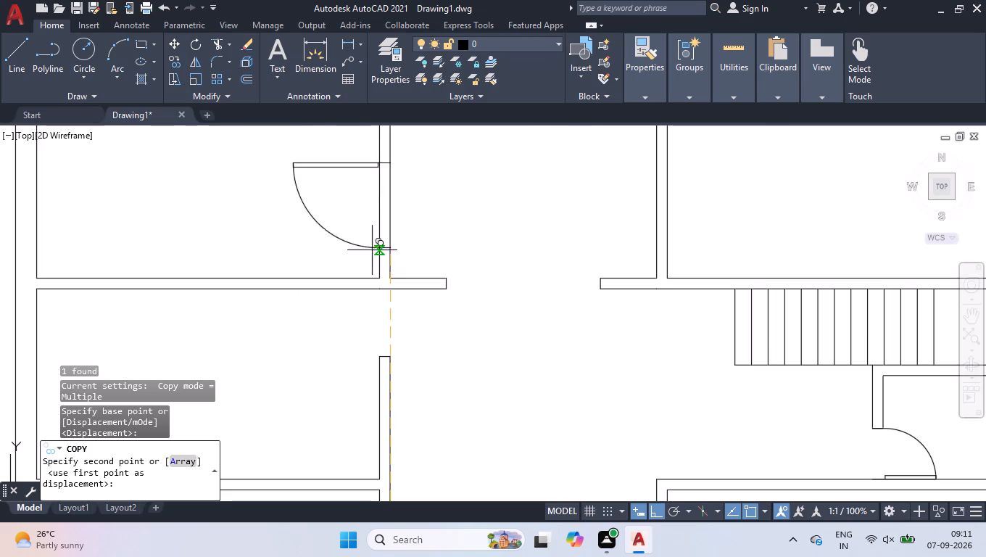
pyautogui.click(392, 379)
pyautogui.press('Return')
# Delete the three leftover spare doors outside the floor plan.
pyautogui.scroll(-1, 492, 393)
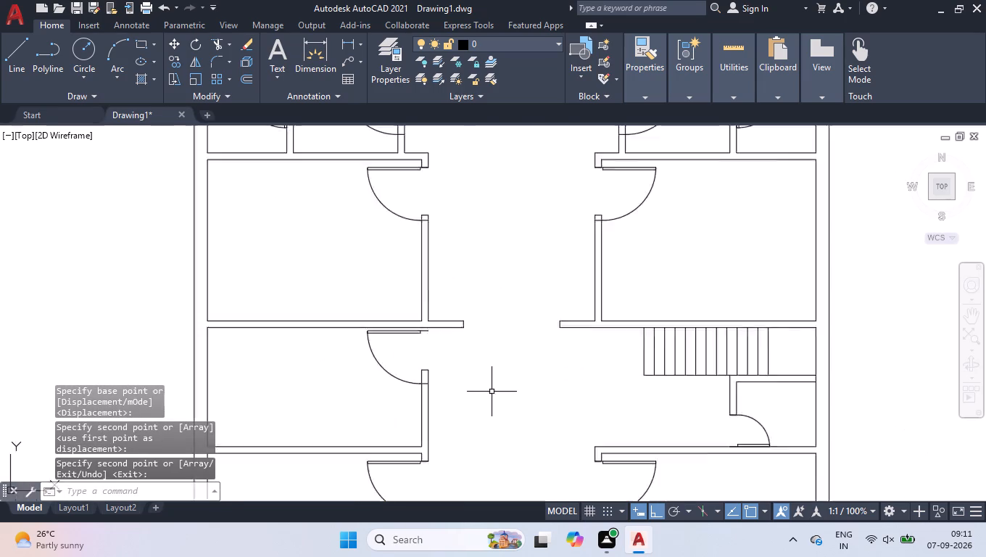
pyautogui.scroll(-2, 492, 390)
pyautogui.moveTo(244, 142); pyautogui.dragTo(245, 150)
pyautogui.click(58, 315)
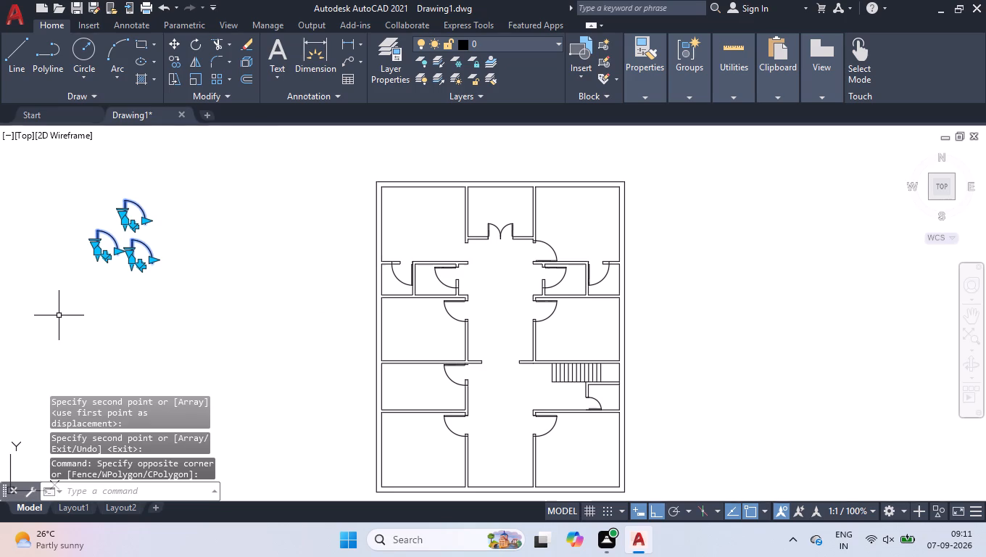
pyautogui.press('Delete')
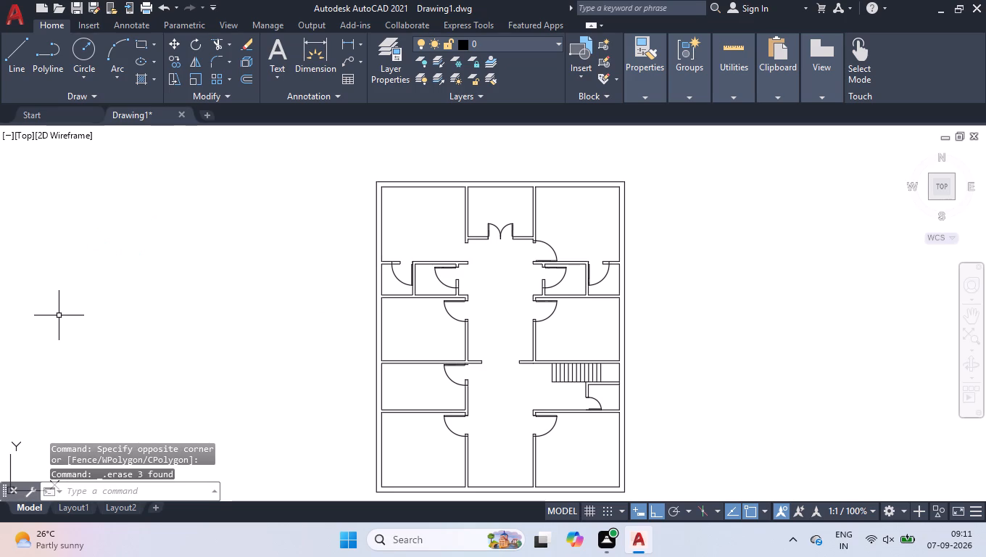
# Shrink the far left small room's door from its arc side so its width ends at the left edge of the opening.
pyautogui.scroll(4, 404, 275)
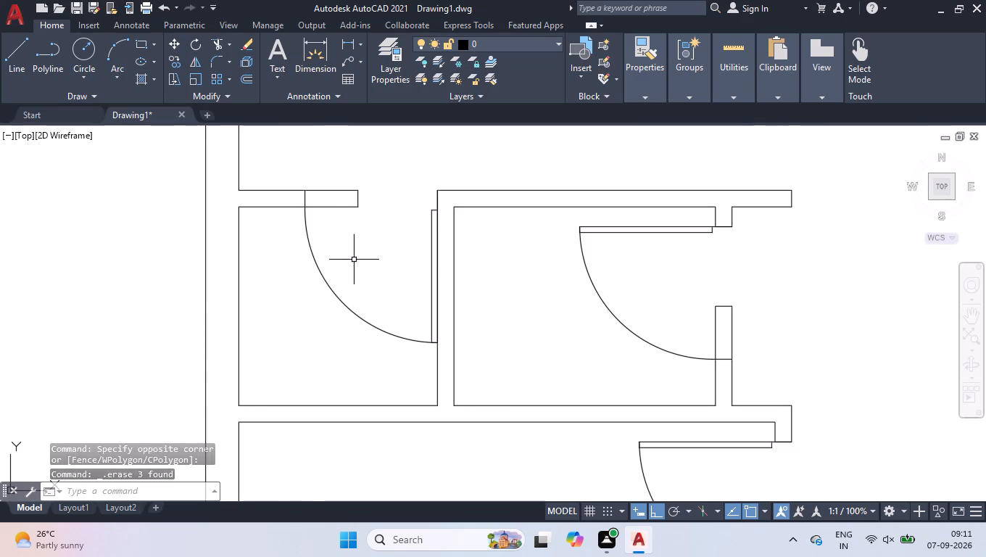
pyautogui.click(310, 238)
pyautogui.scroll(3, 303, 187)
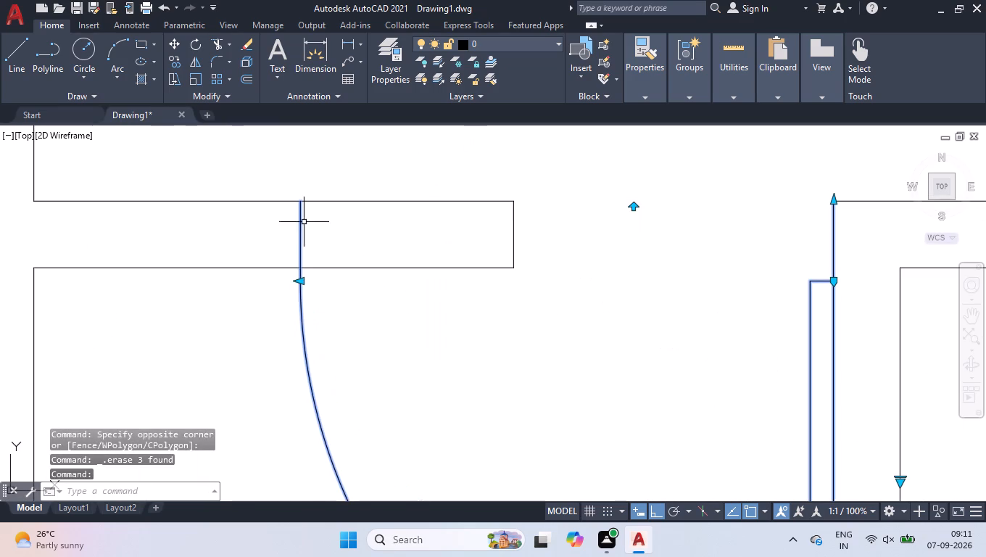
pyautogui.click(302, 281)
pyautogui.click(514, 299)
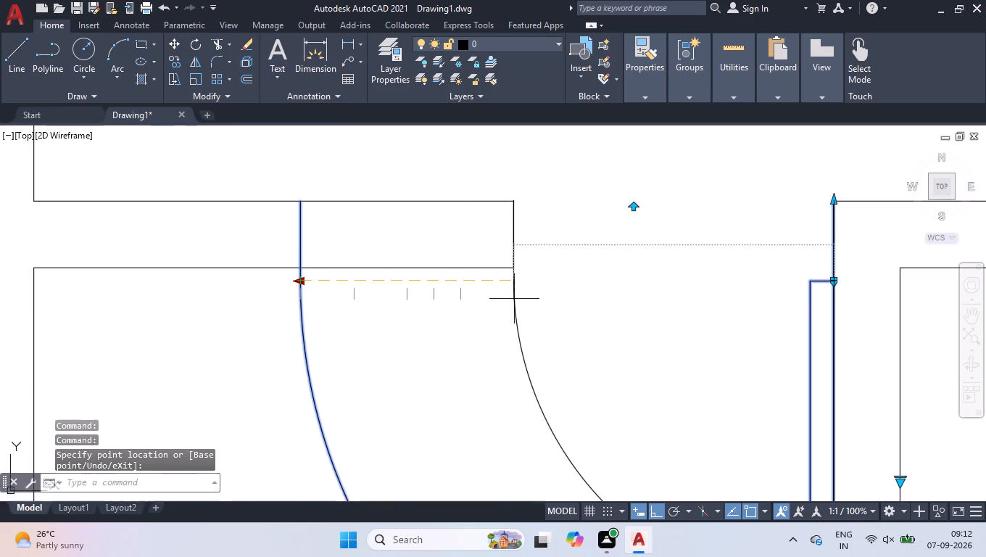
# Shrink the inner left small room's door from its arc side so its width ends at the wall end below the opening.
pyautogui.scroll(-7, 457, 355)
pyautogui.scroll(2, 510, 352)
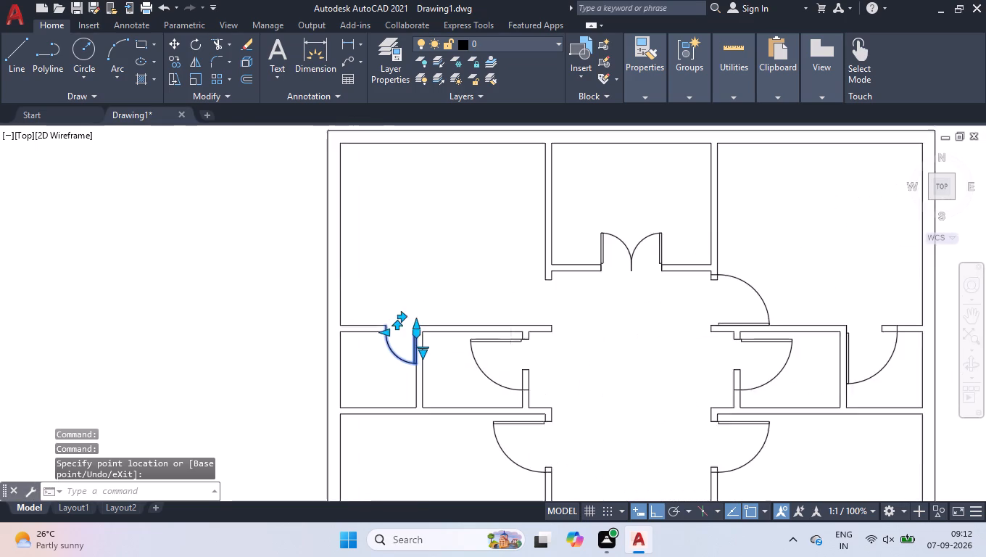
pyautogui.scroll(1, 510, 352)
pyautogui.scroll(3, 540, 470)
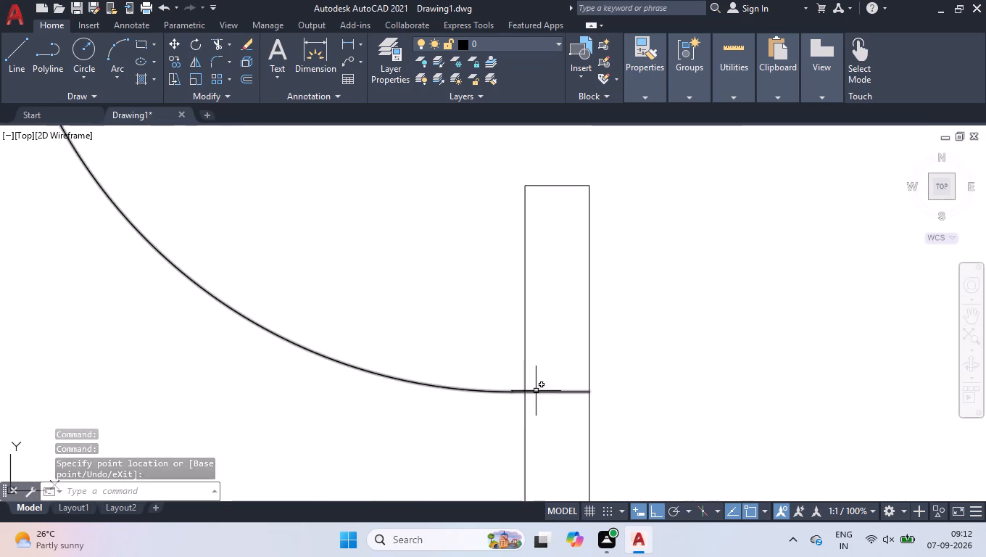
pyautogui.click(536, 394)
pyautogui.click(515, 392)
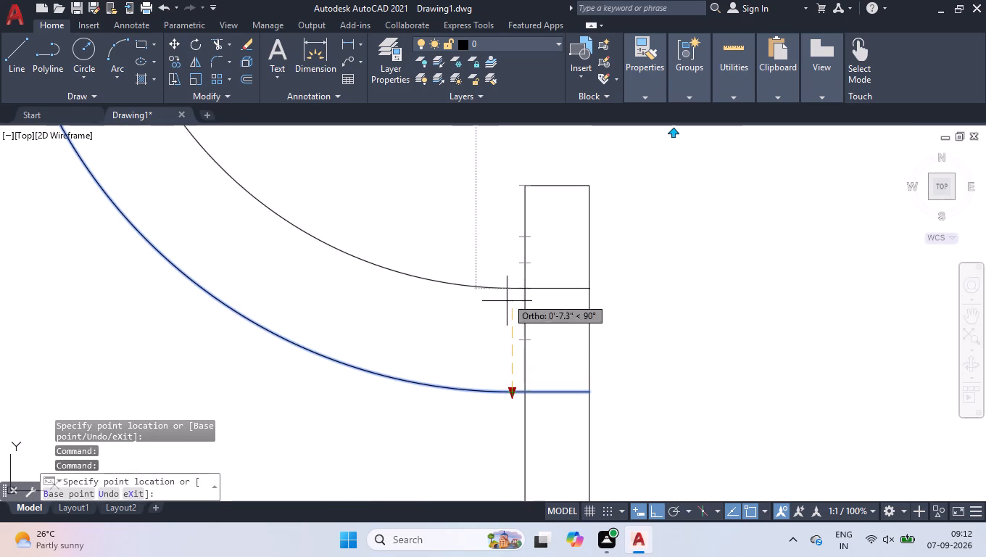
pyautogui.click(490, 185)
# Shrink the top right room's door from its arc side so its width ends at the wall stub above the opening.
pyautogui.scroll(-7, 452, 252)
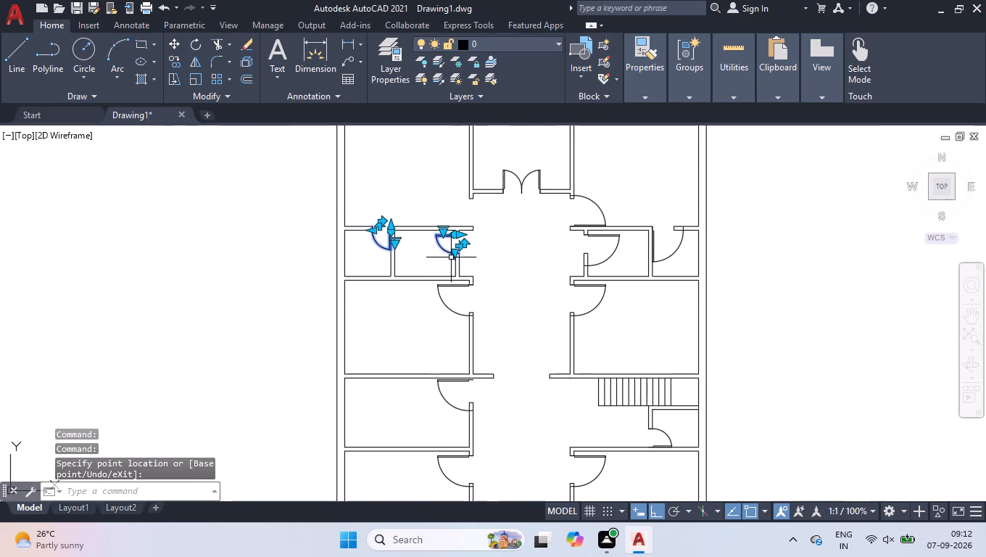
pyautogui.scroll(3, 559, 193)
pyautogui.scroll(3, 637, 181)
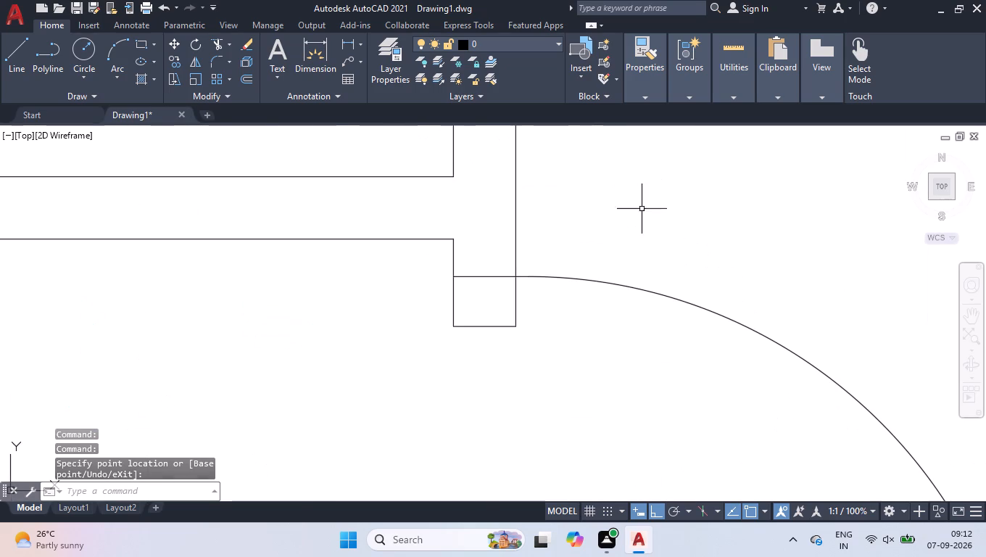
pyautogui.click(625, 281)
pyautogui.click(597, 305)
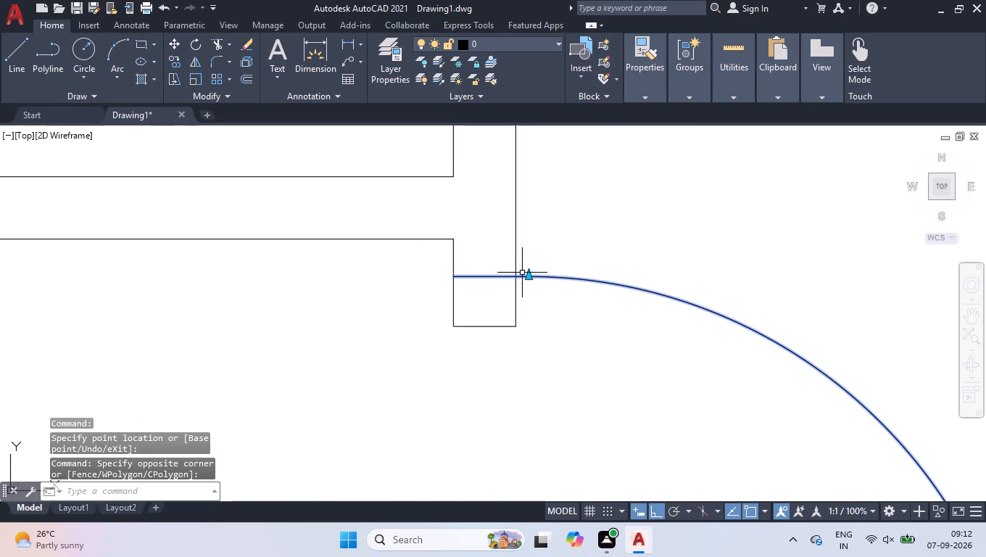
pyautogui.click(529, 276)
pyautogui.click(536, 315)
# Shrink the far right small room's door from its arc side so its width ends at the right edge of the opening.
pyautogui.scroll(-6, 533, 262)
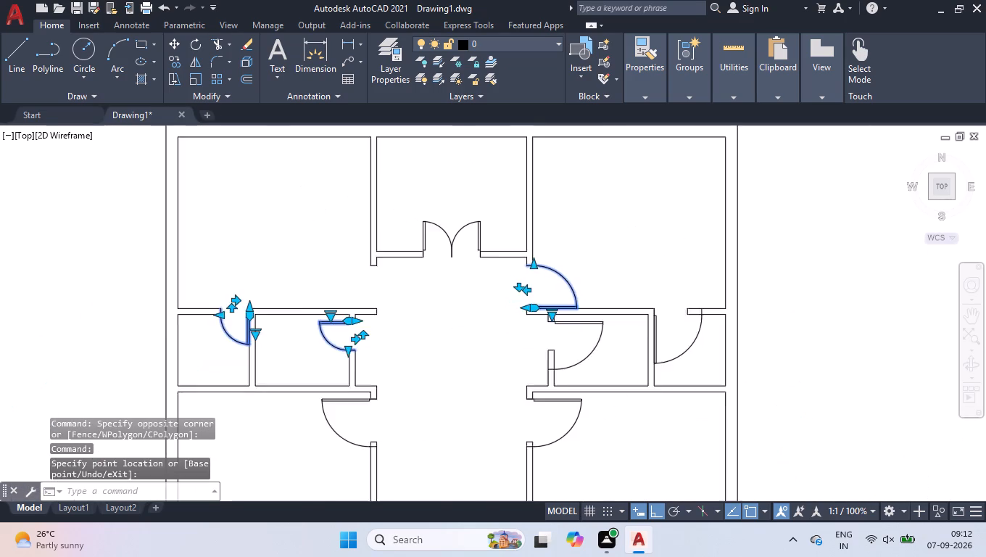
pyautogui.scroll(3, 646, 312)
pyautogui.scroll(2, 579, 302)
pyautogui.scroll(-2, 605, 286)
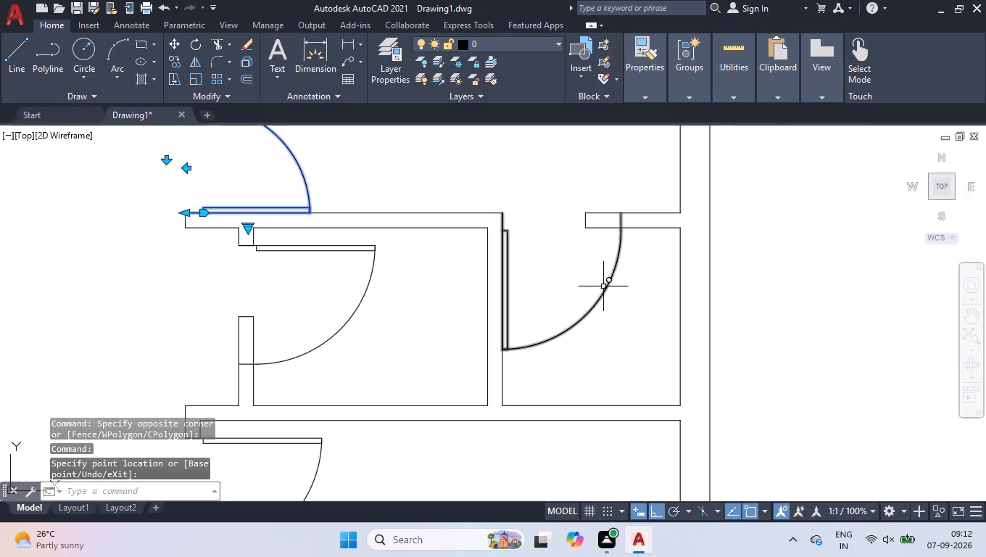
pyautogui.scroll(1, 568, 238)
pyautogui.click(697, 280)
pyautogui.click(588, 267)
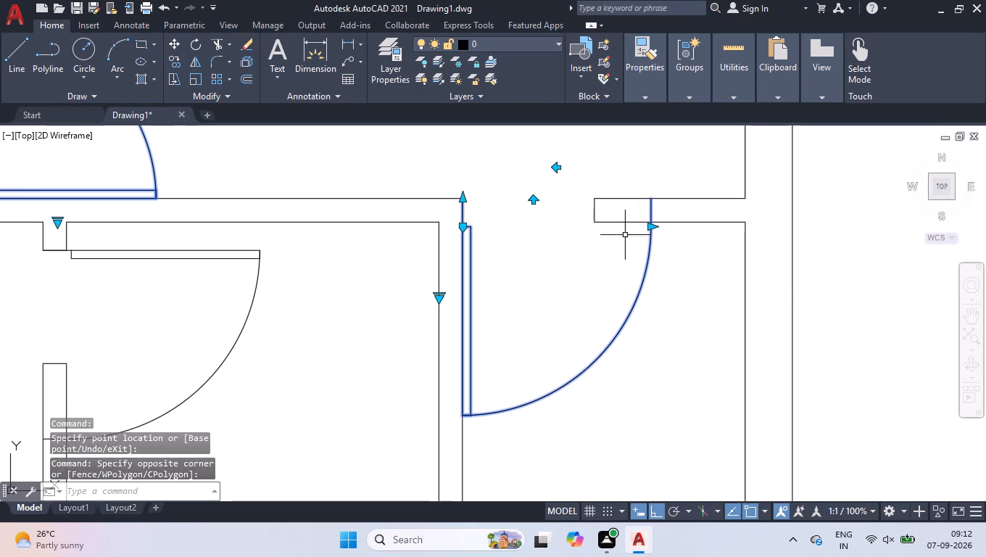
pyautogui.click(653, 228)
pyautogui.click(598, 271)
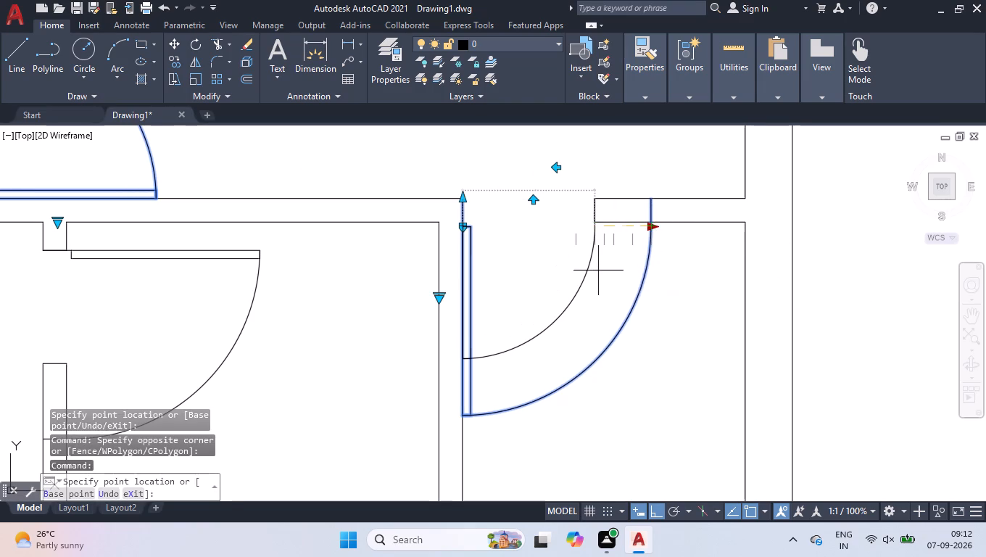
# Shrink the inner right small room's door from its arc side so its width ends at the wall end below the opening.
pyautogui.scroll(-4, 598, 270)
pyautogui.scroll(2, 531, 305)
pyautogui.scroll(3, 469, 288)
pyautogui.click(555, 259)
pyautogui.scroll(-2, 555, 260)
pyautogui.scroll(2, 555, 189)
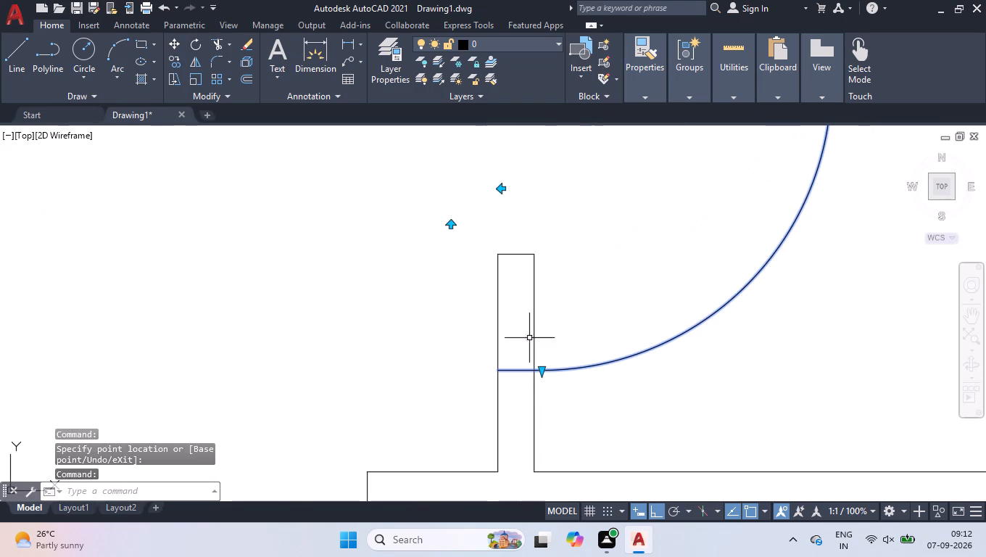
pyautogui.moveTo(541, 371); pyautogui.dragTo(541, 364)
pyautogui.click(573, 231)
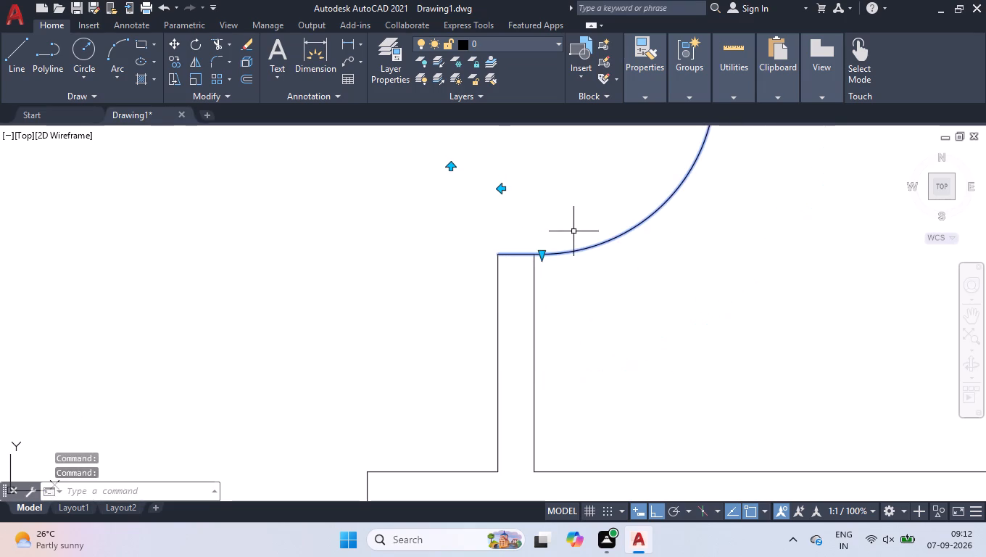
# Shrink the middle left room's door from its arc side so its width ends at the wall end below the opening.
pyautogui.scroll(-4, 584, 302)
pyautogui.scroll(1, 397, 370)
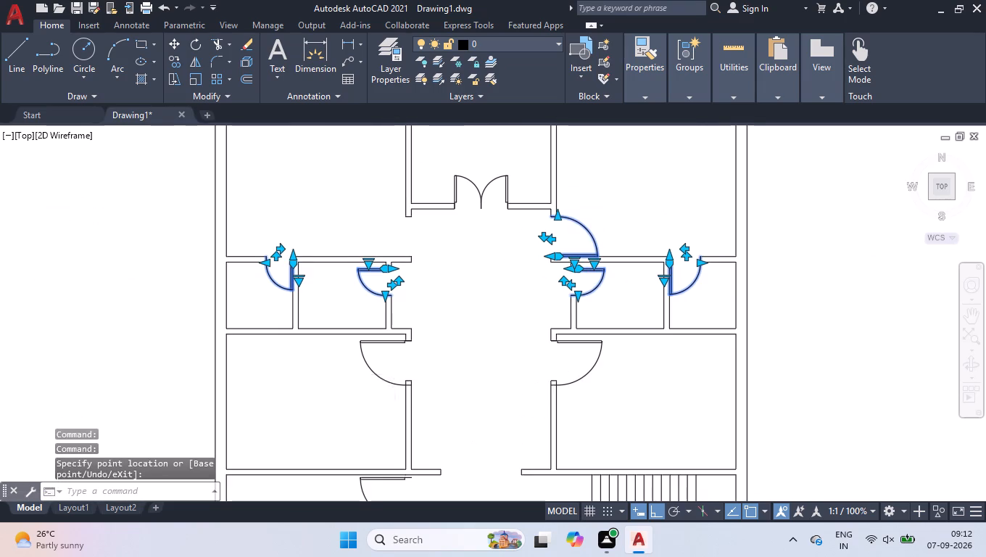
pyautogui.scroll(2, 397, 370)
pyautogui.click(409, 435)
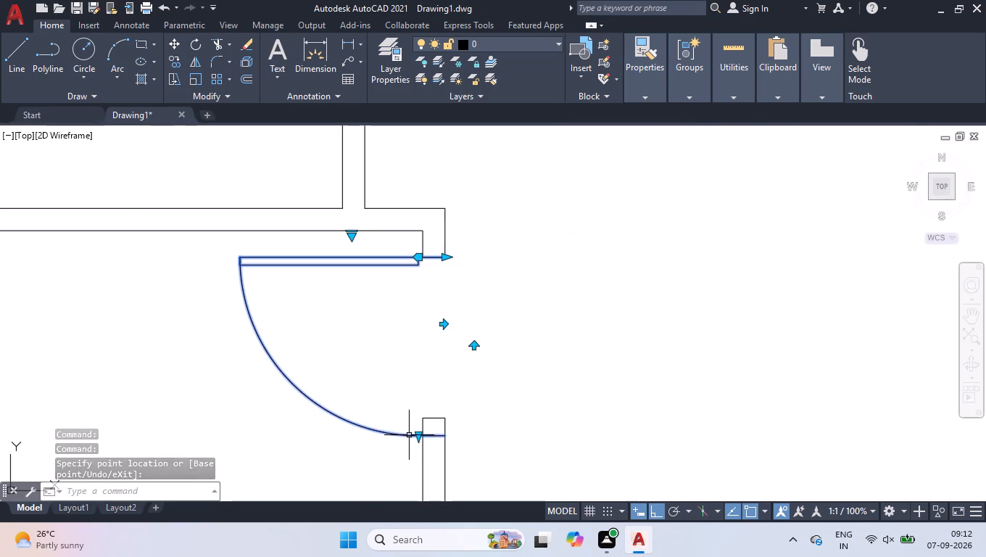
pyautogui.scroll(4, 417, 455)
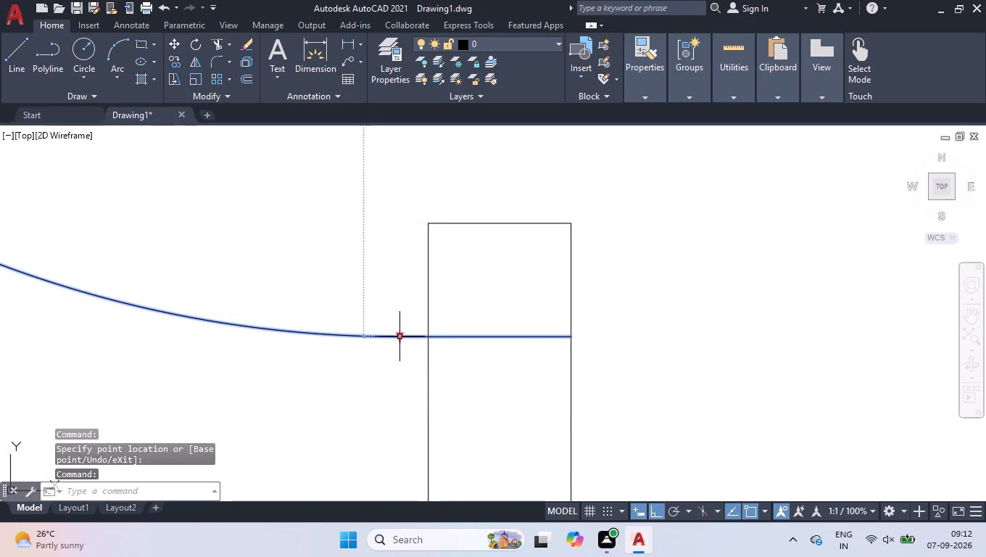
pyautogui.click(401, 336)
pyautogui.click(398, 242)
# Shrink the middle right room's door from its arc side so its width ends at the wall end below the opening.
pyautogui.scroll(-5, 407, 260)
pyautogui.scroll(-1, 529, 310)
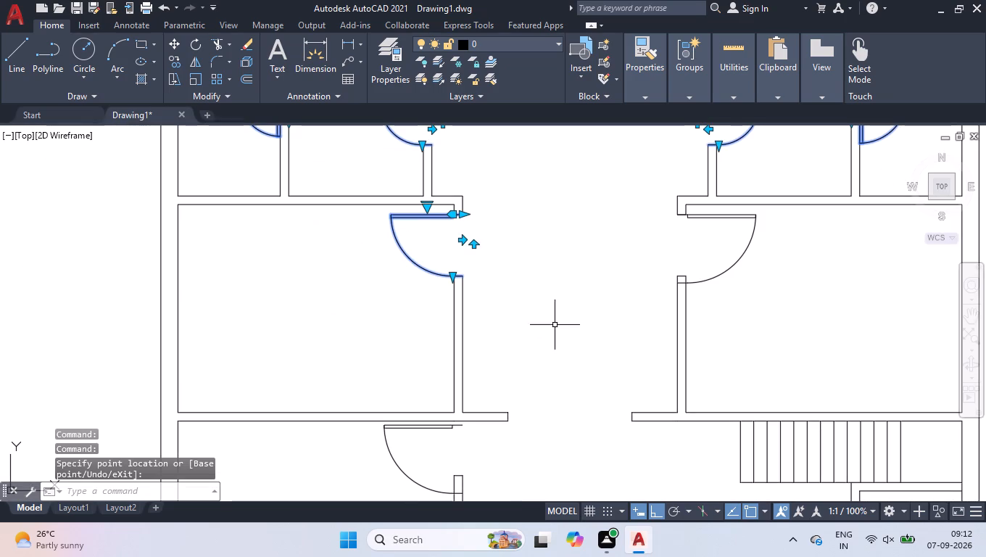
pyautogui.scroll(3, 716, 253)
pyautogui.click(671, 379)
pyautogui.click(616, 308)
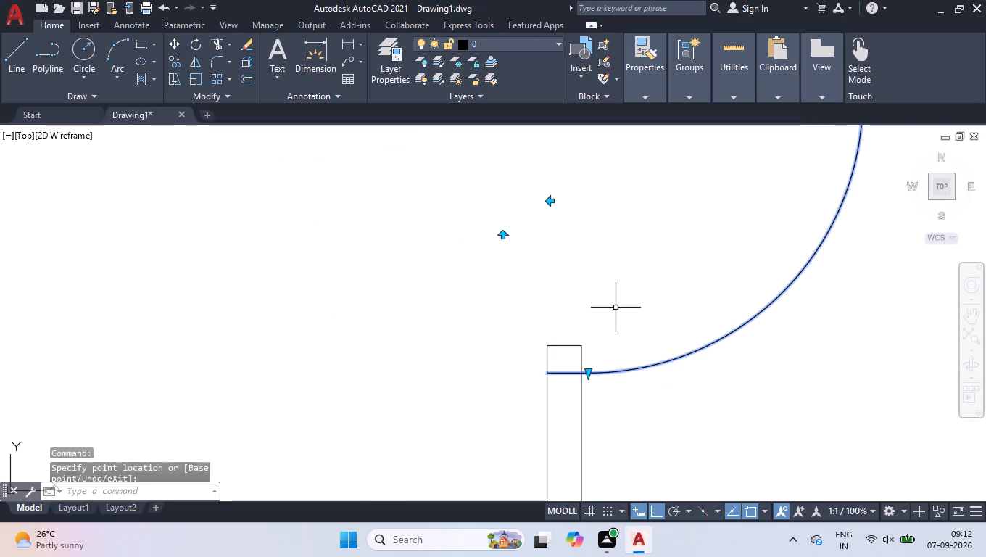
pyautogui.click(587, 376)
pyautogui.click(599, 355)
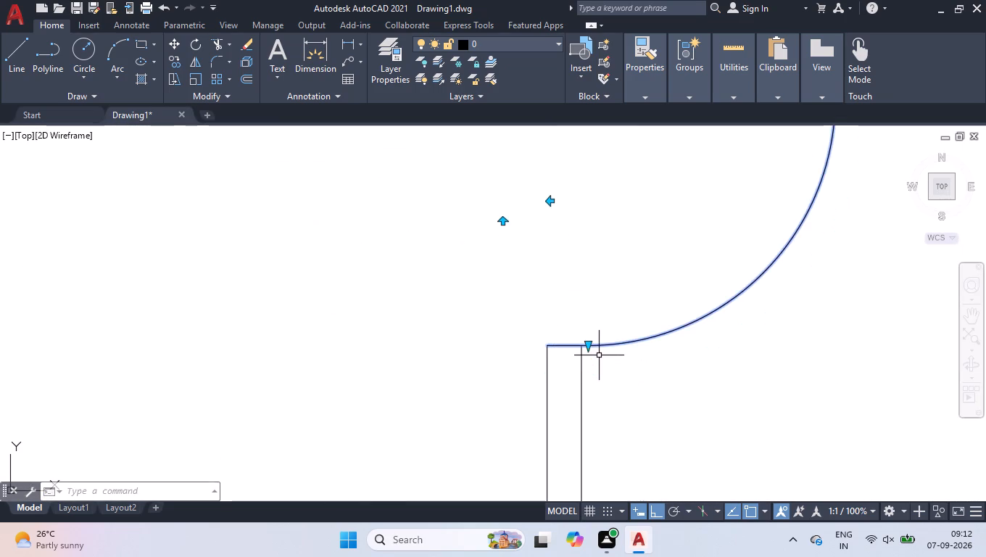
# Shrink the bottom right room's door from its arc side so its width ends at the wall end below the opening.
pyautogui.scroll(-5, 593, 284)
pyautogui.scroll(1, 466, 453)
pyautogui.scroll(-2, 577, 304)
pyautogui.scroll(3, 628, 445)
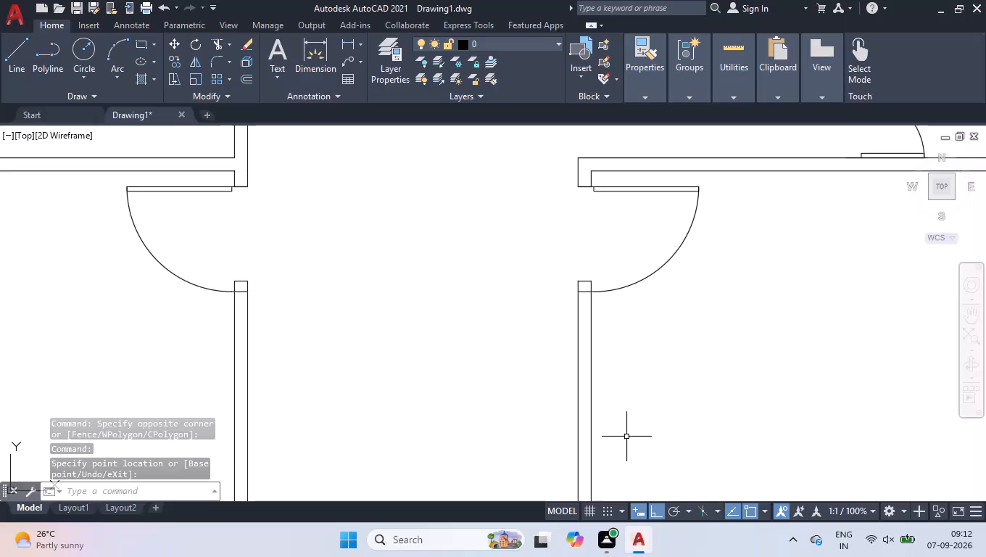
pyautogui.scroll(3, 605, 286)
pyautogui.click(605, 292)
pyautogui.click(582, 340)
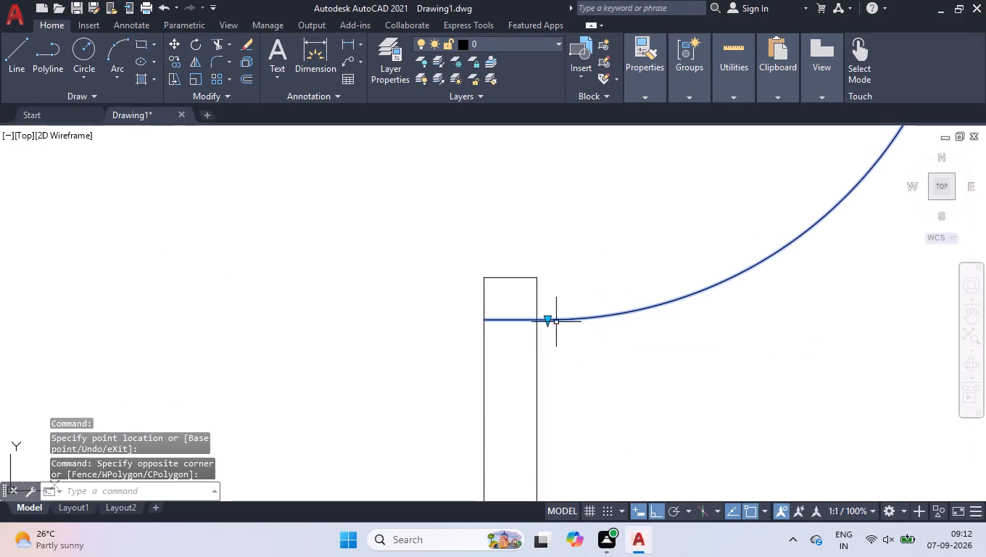
pyautogui.click(545, 322)
pyautogui.click(545, 292)
# Shrink the bottom left room's door from its arc side so its width ends at the wall end below the opening.
pyautogui.scroll(-3, 559, 300)
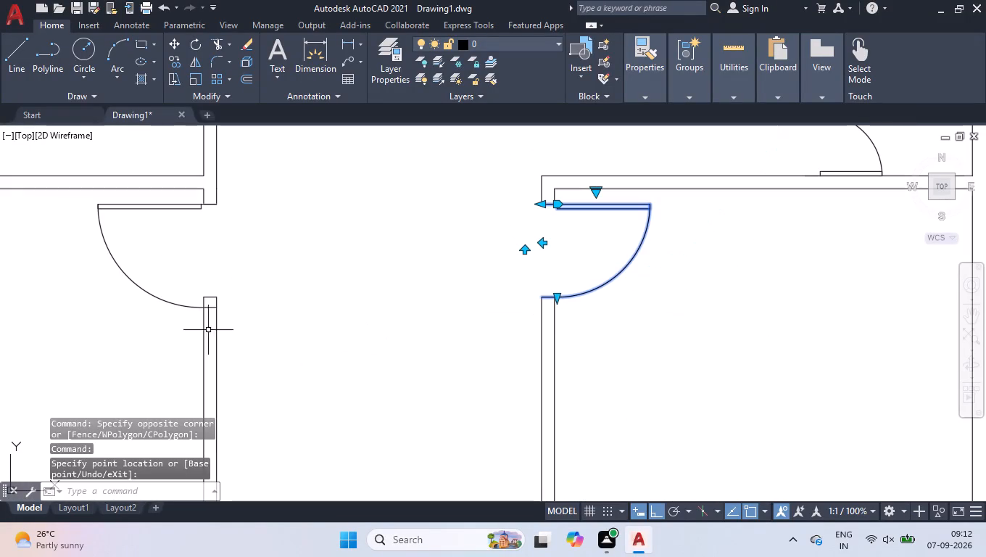
pyautogui.scroll(3, 136, 308)
pyautogui.moveTo(380, 269); pyautogui.dragTo(375, 277)
pyautogui.click(324, 318)
pyautogui.scroll(2, 375, 268)
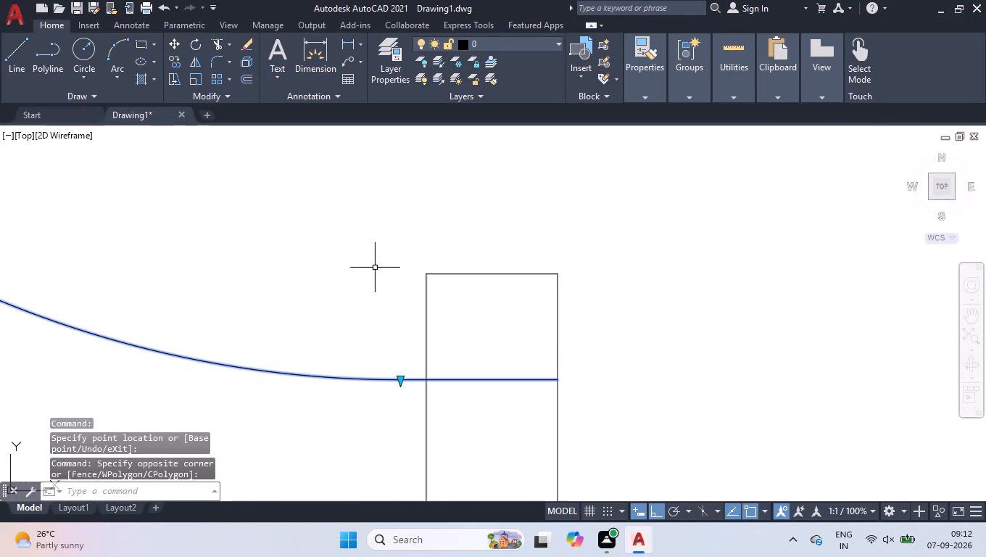
pyautogui.click(402, 379)
pyautogui.click(407, 316)
# Clear the door selection and reduce the door of the left room opposite the staircase to 3' wide from its arc side.
pyautogui.scroll(-4, 414, 347)
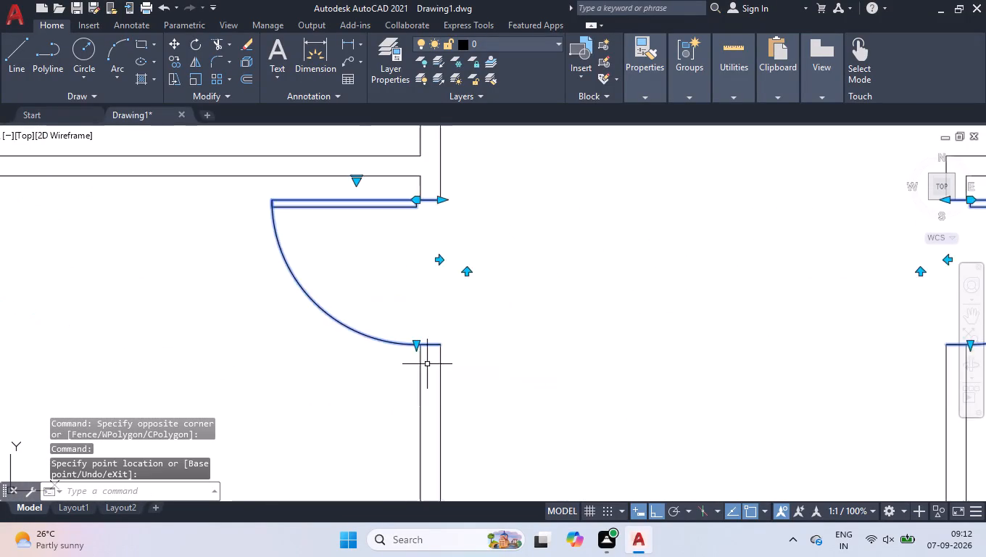
pyautogui.scroll(-4, 510, 339)
pyautogui.scroll(2, 499, 247)
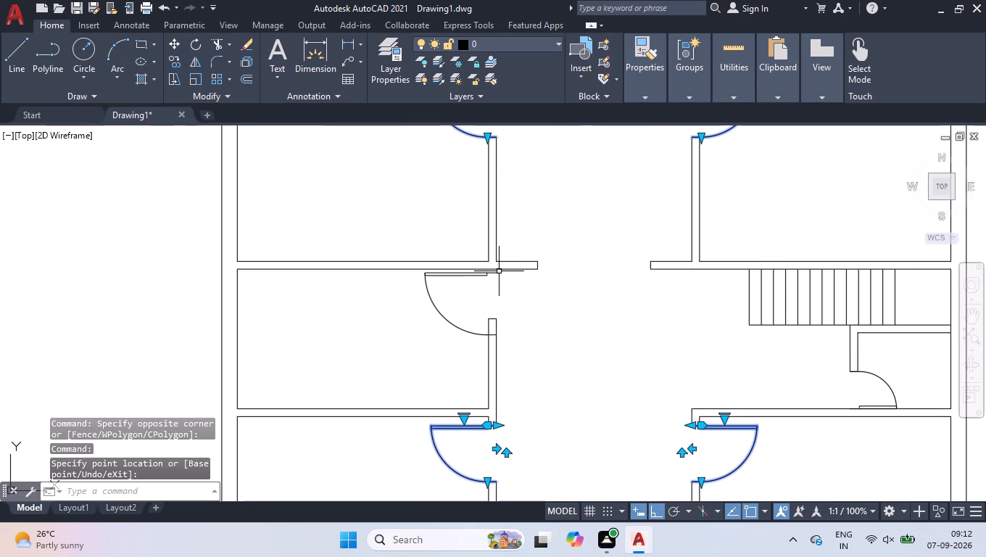
pyautogui.rightClick(522, 305)
pyautogui.click(610, 410)
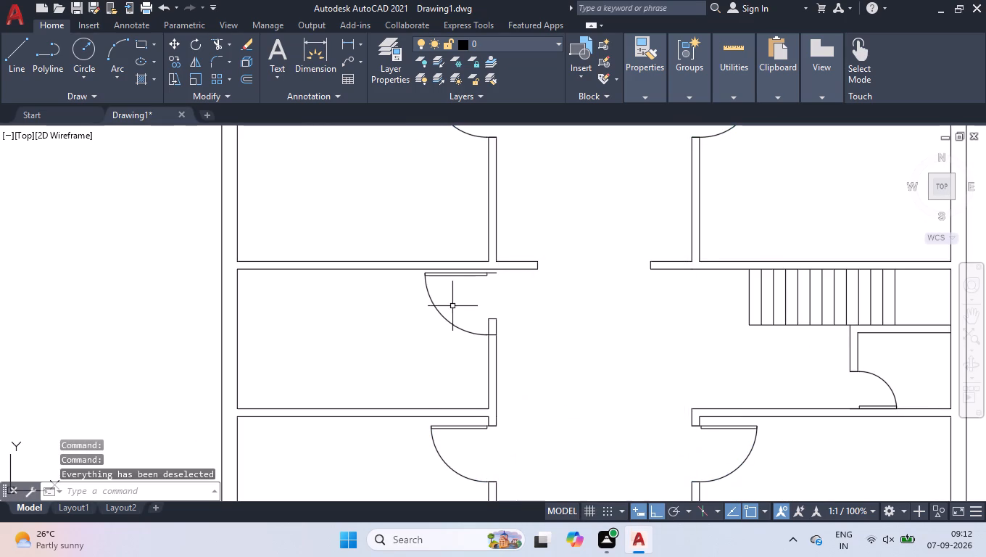
pyautogui.click(447, 273)
pyautogui.scroll(2, 447, 273)
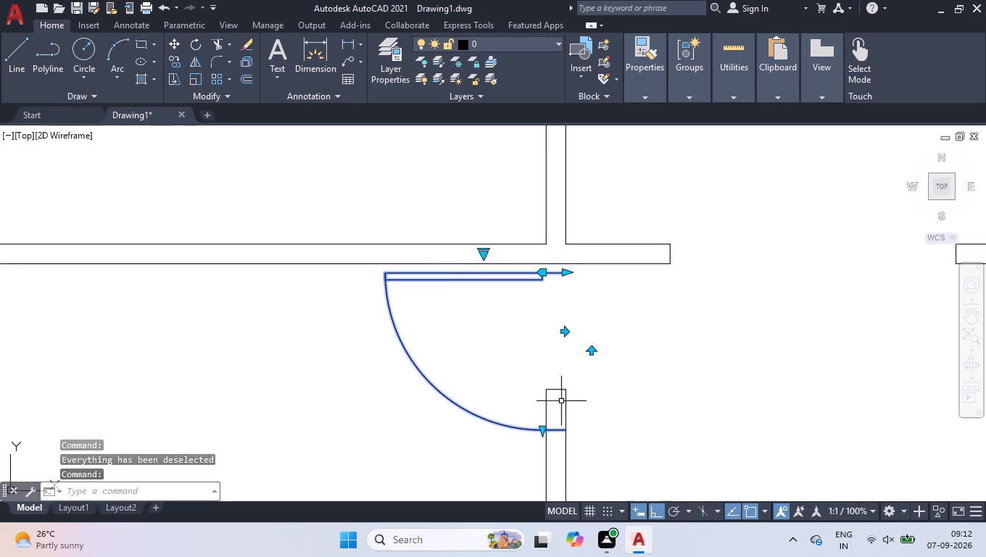
pyautogui.click(542, 432)
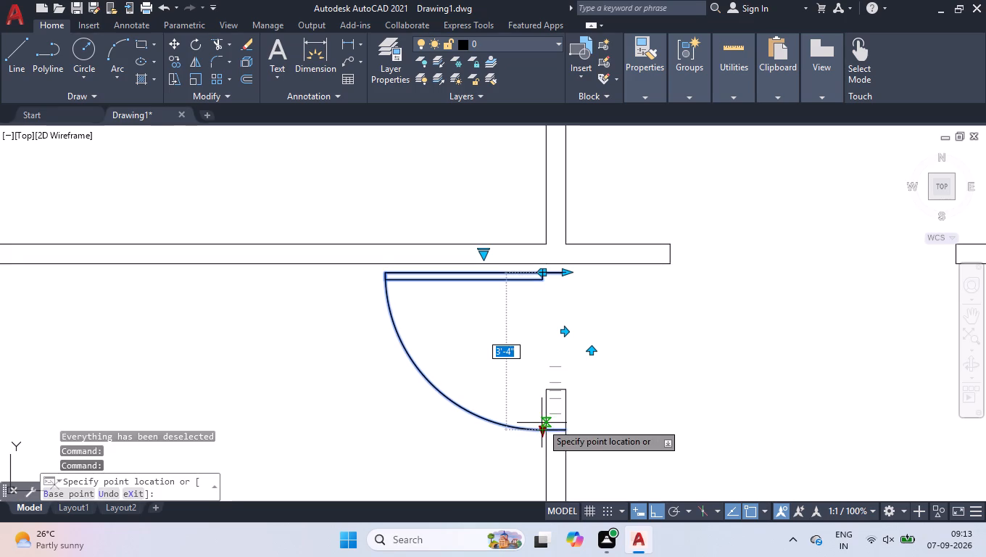
pyautogui.click(542, 423)
pyautogui.click(542, 432)
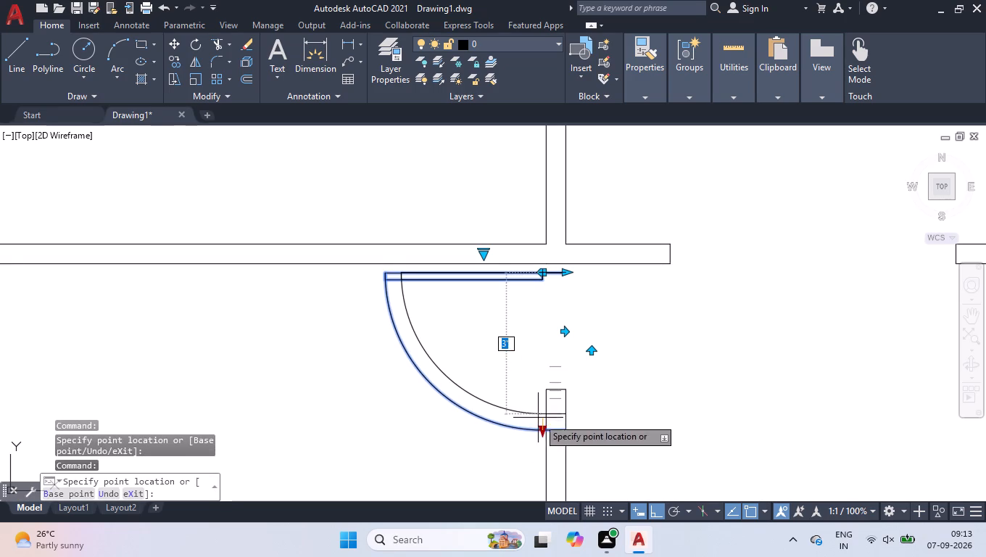
pyautogui.click(538, 413)
# Move that door straight up by its hinge-side corridor end point onto the lower face of the partition above.
pyautogui.write('mov')
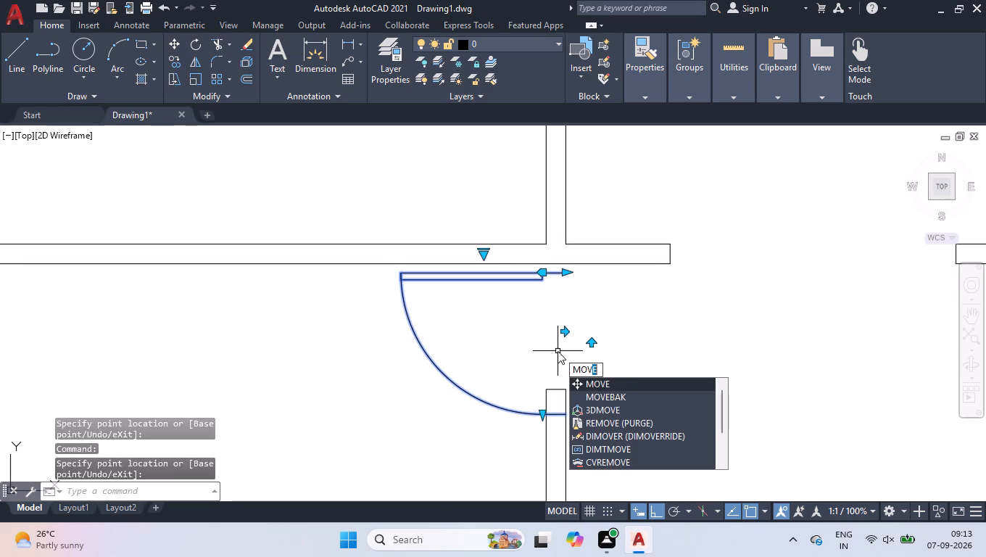
pyautogui.press('Return')
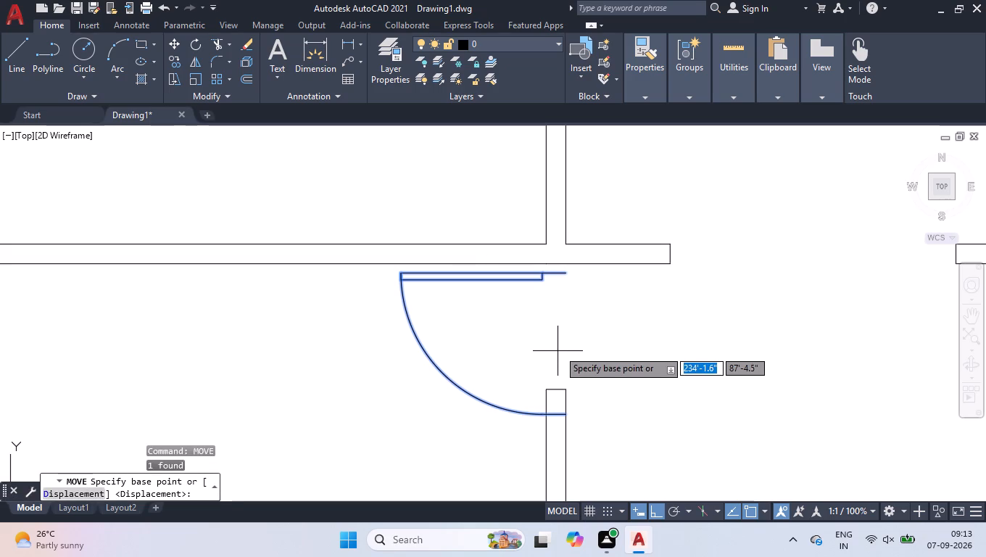
pyautogui.scroll(3, 561, 271)
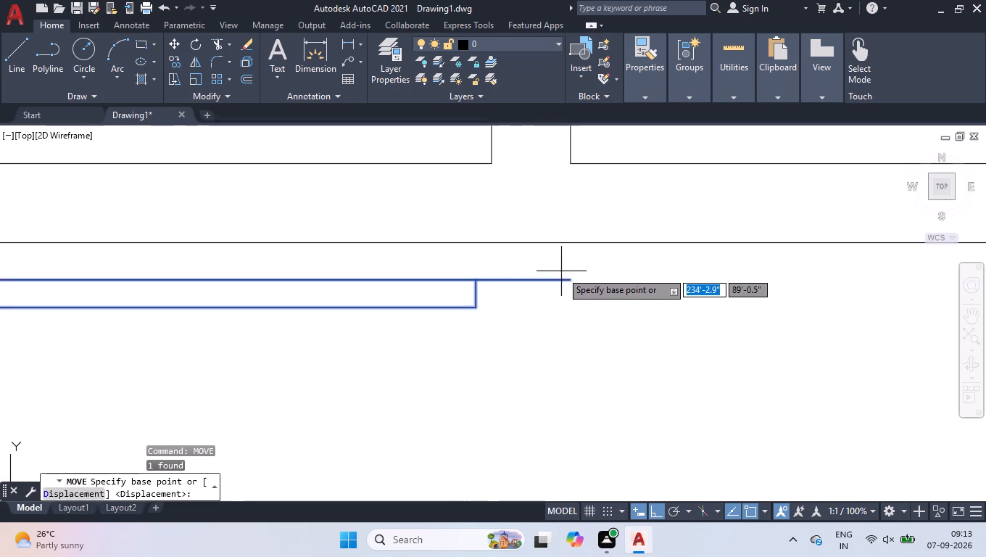
pyautogui.click(567, 283)
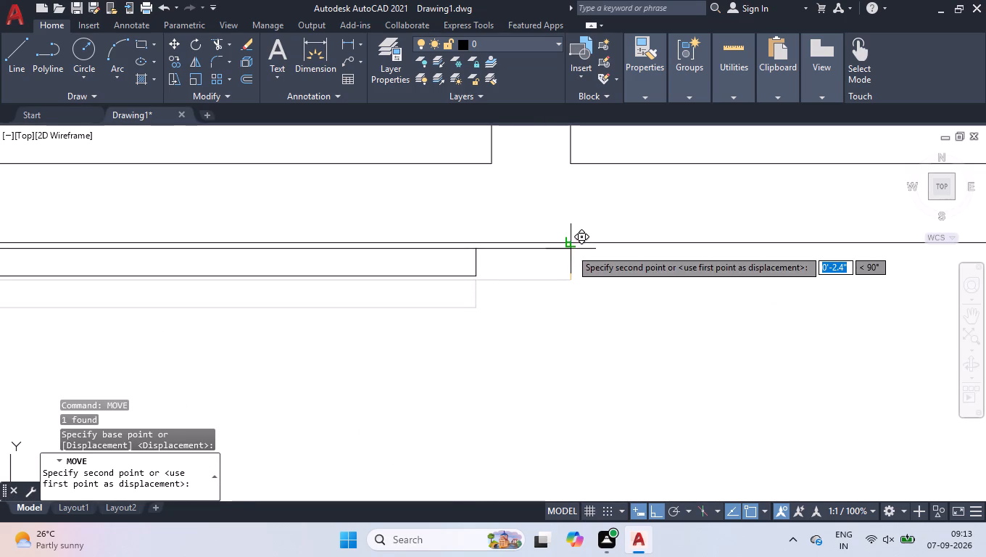
pyautogui.click(571, 247)
# Shrink the door of the left room opposite the staircase from its arc side so its width ends at the wall end below the opening.
pyautogui.scroll(-3, 573, 255)
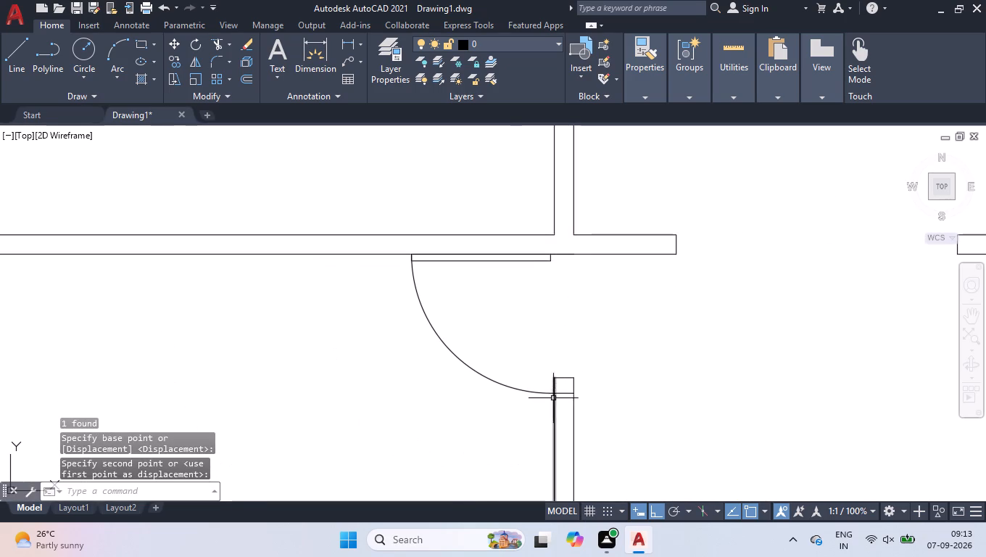
pyautogui.scroll(2, 555, 403)
pyautogui.click(561, 381)
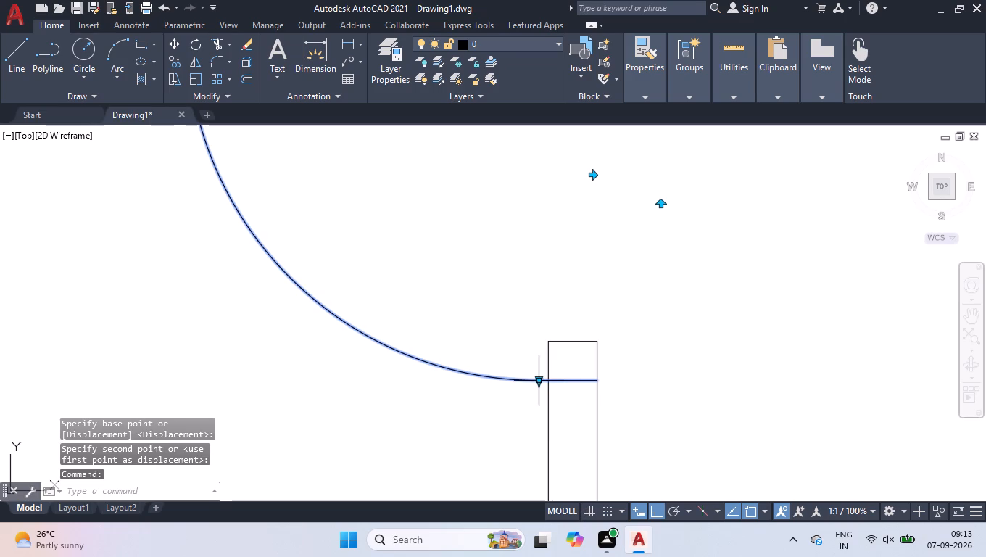
pyautogui.click(534, 379)
pyautogui.click(539, 382)
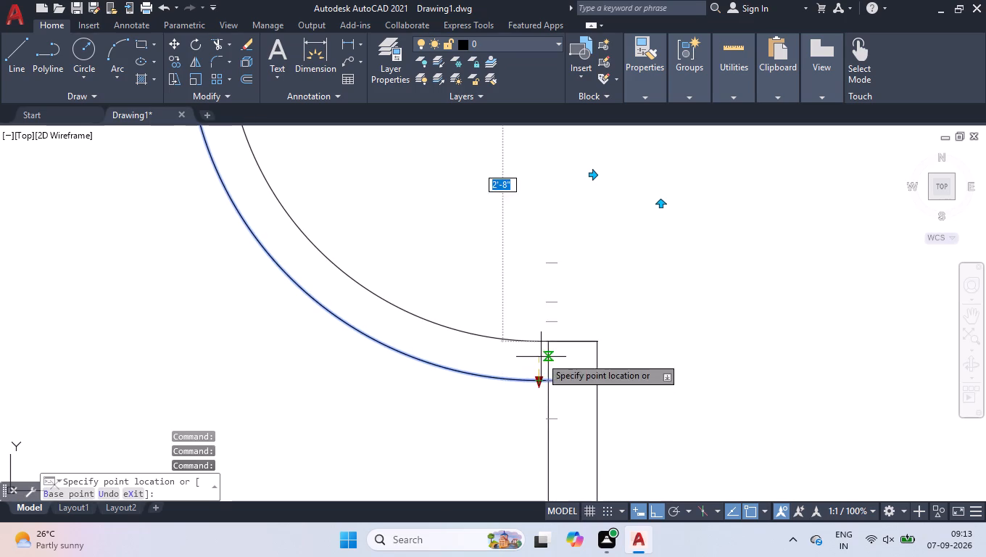
pyautogui.click(541, 357)
pyautogui.rightClick(489, 263)
pyautogui.click(537, 411)
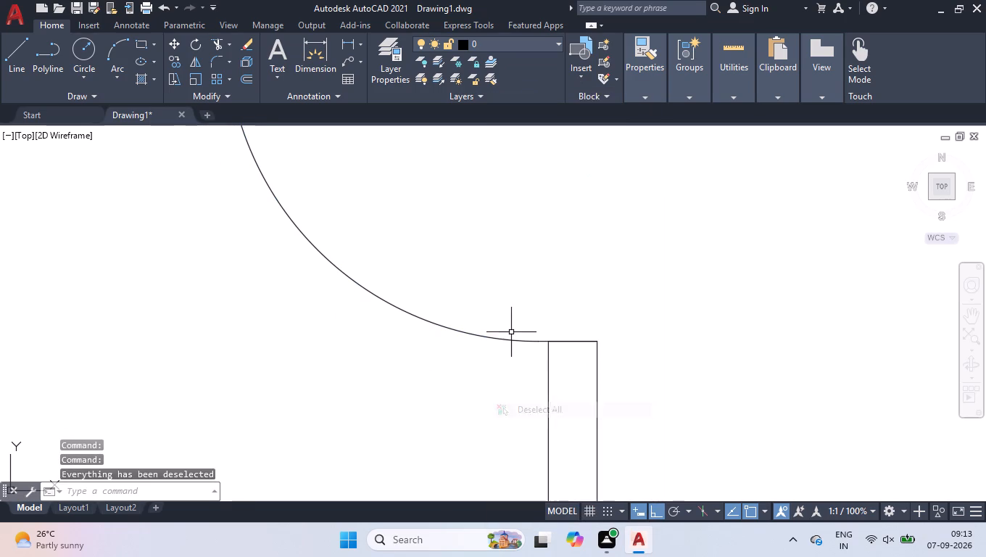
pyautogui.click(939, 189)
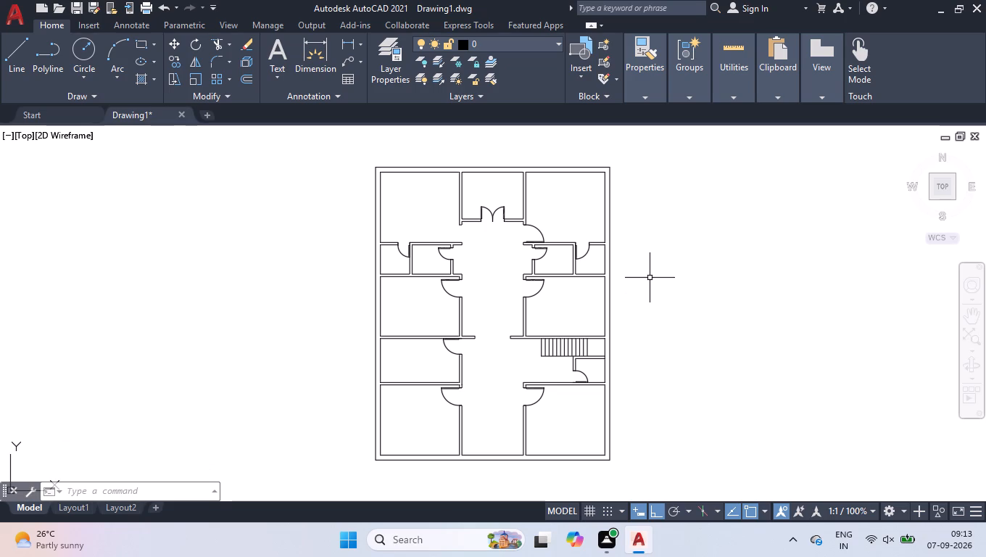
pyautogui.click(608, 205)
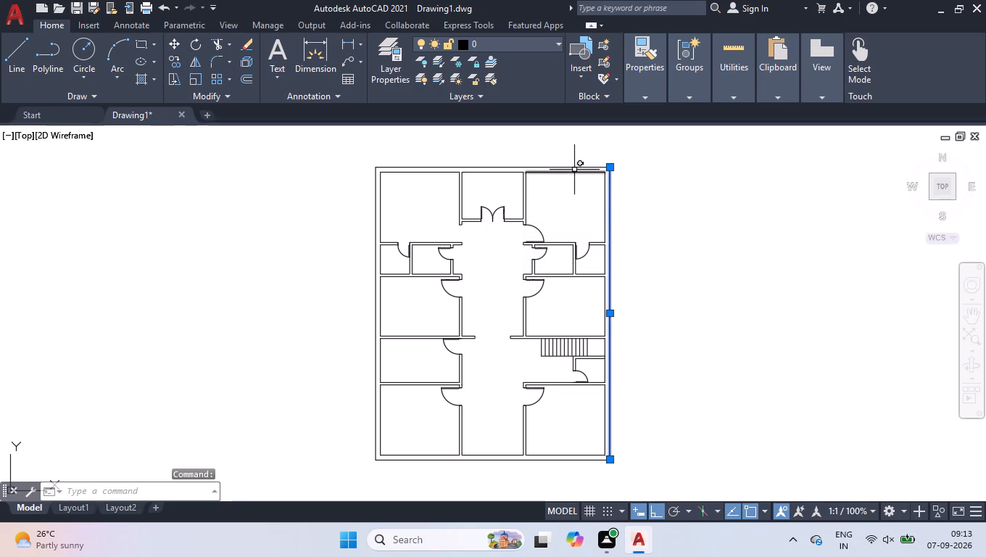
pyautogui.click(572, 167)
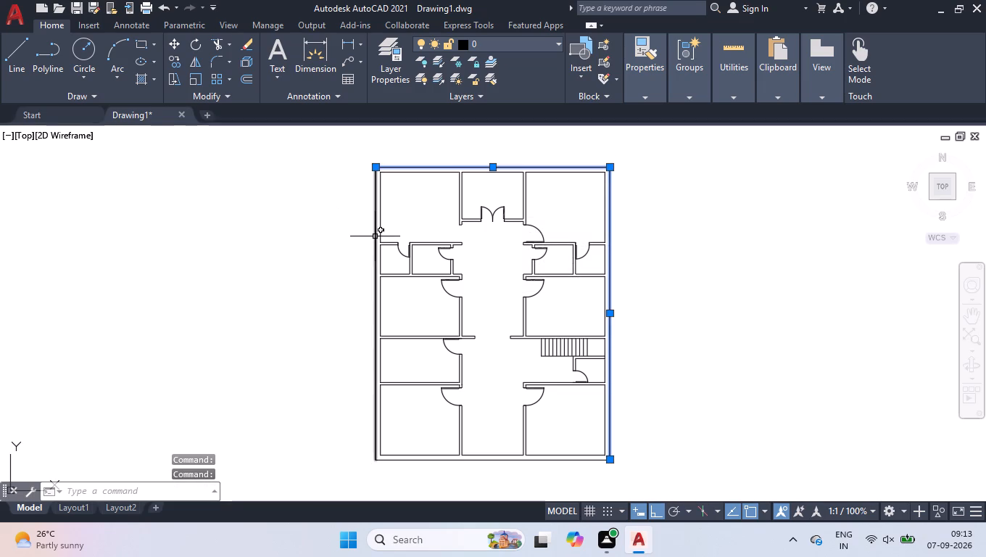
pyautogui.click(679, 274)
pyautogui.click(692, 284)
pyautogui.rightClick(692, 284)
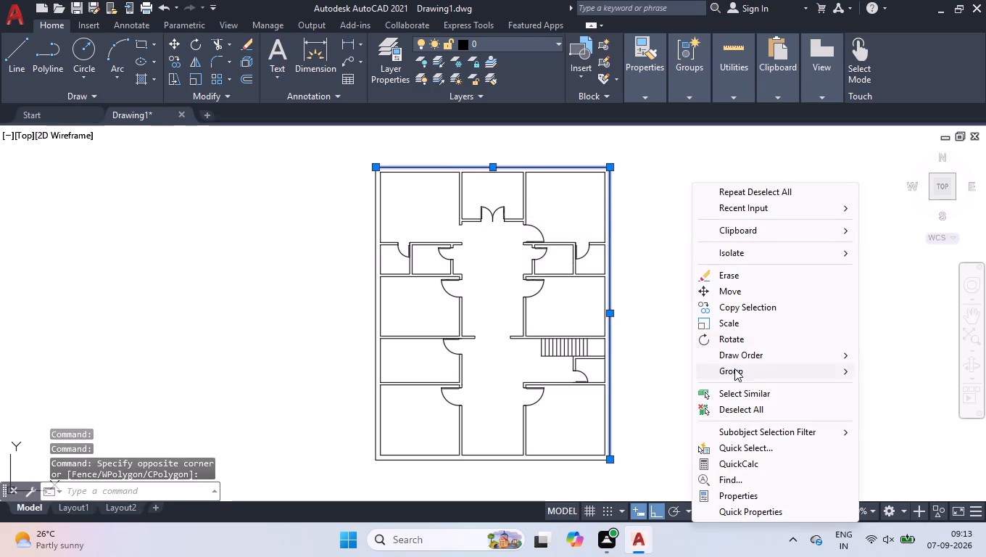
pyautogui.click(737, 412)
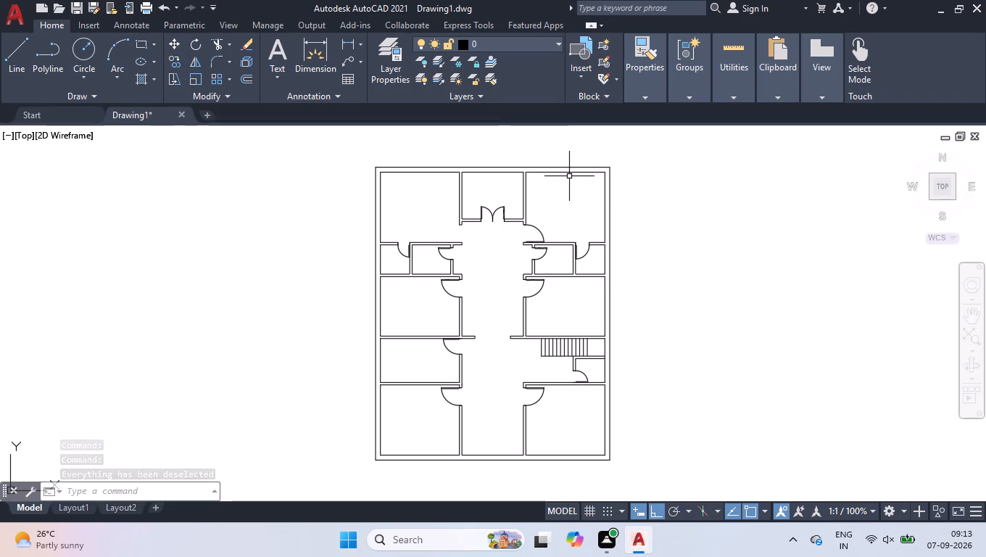
# Erase the outer wall's inner-face lines along the top, beside the three lower left rooms, and below the corridor and bottom right room.
pyautogui.scroll(2, 563, 170)
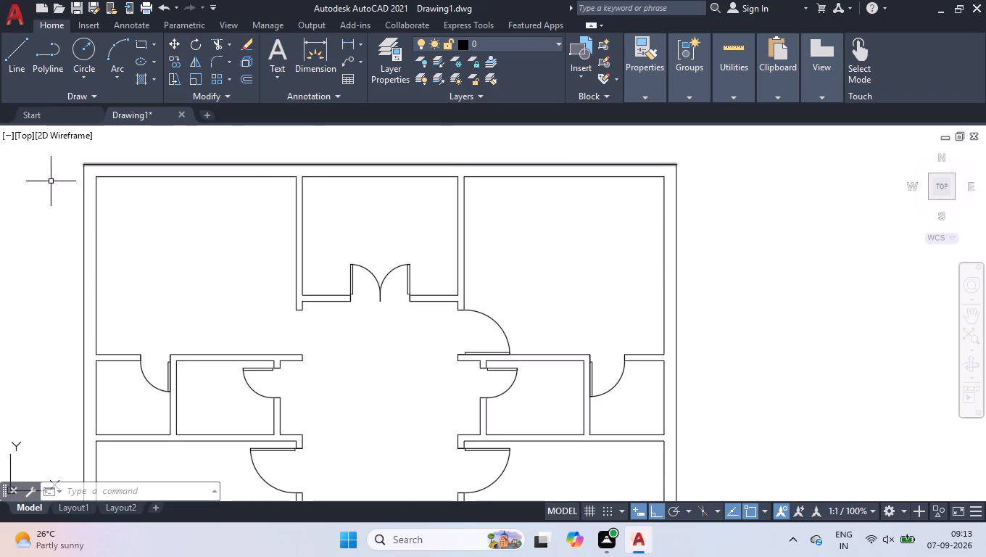
pyautogui.click(91, 173)
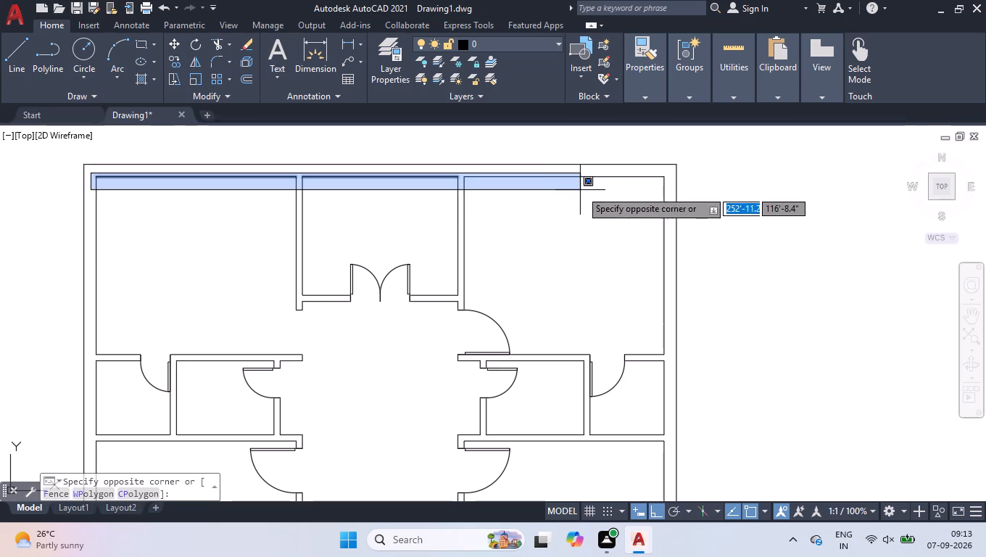
pyautogui.click(671, 202)
pyautogui.scroll(-2, 669, 197)
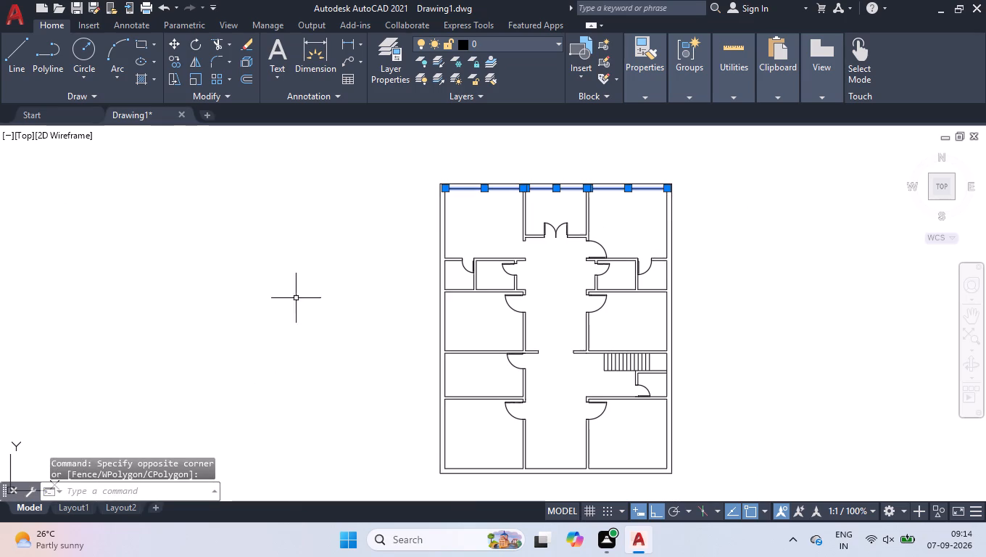
pyautogui.scroll(3, 432, 187)
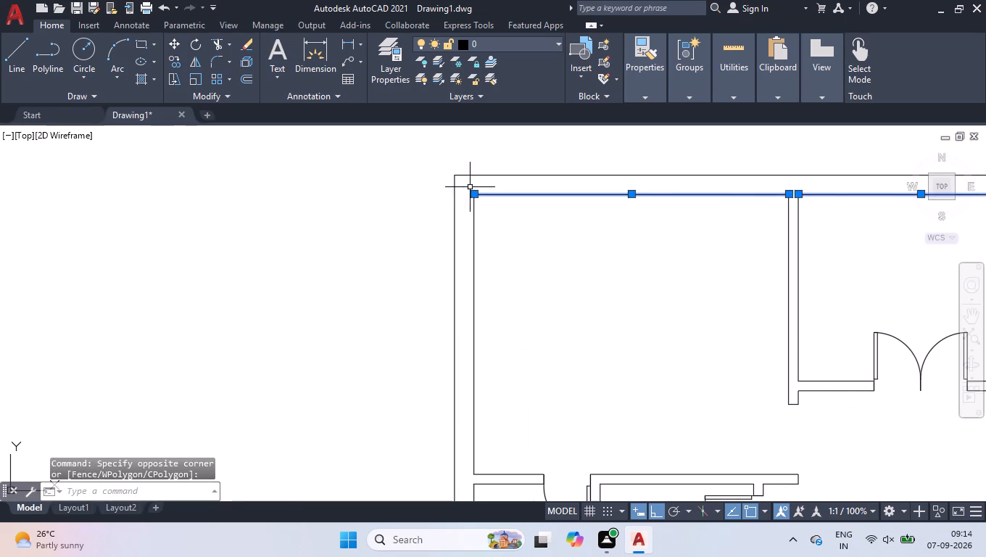
pyautogui.click(463, 183)
pyautogui.scroll(-4, 497, 231)
pyautogui.scroll(1, 516, 412)
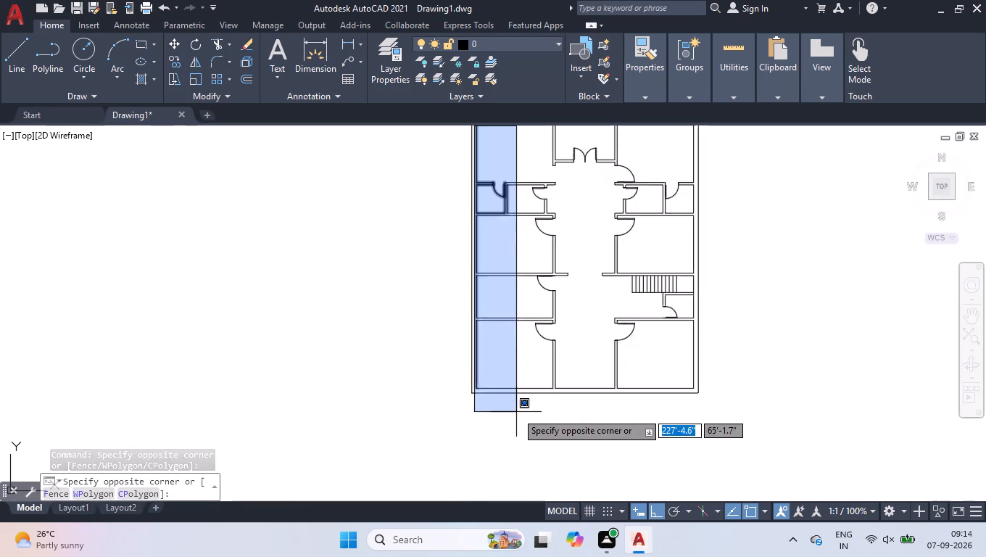
pyautogui.scroll(1, 516, 412)
pyautogui.click(464, 381)
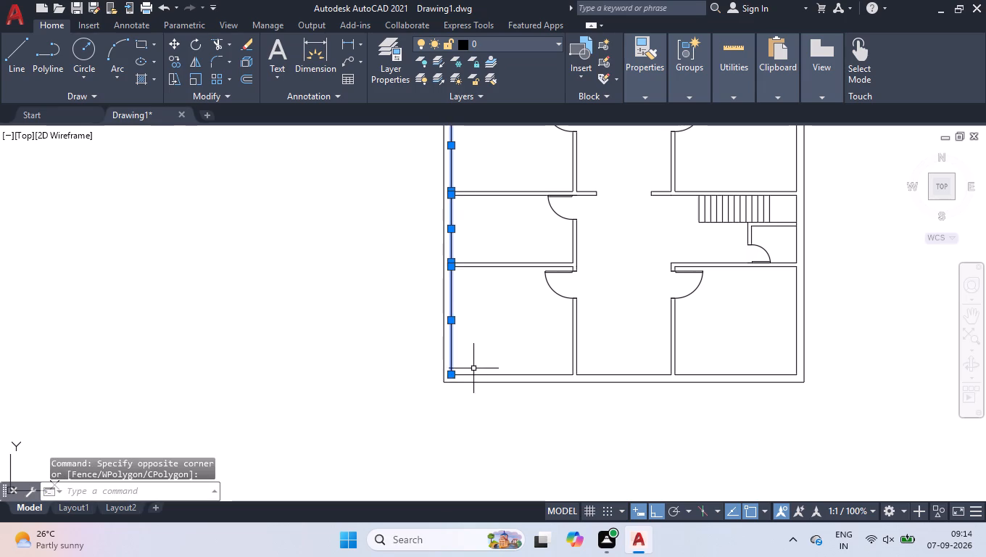
pyautogui.scroll(3, 447, 374)
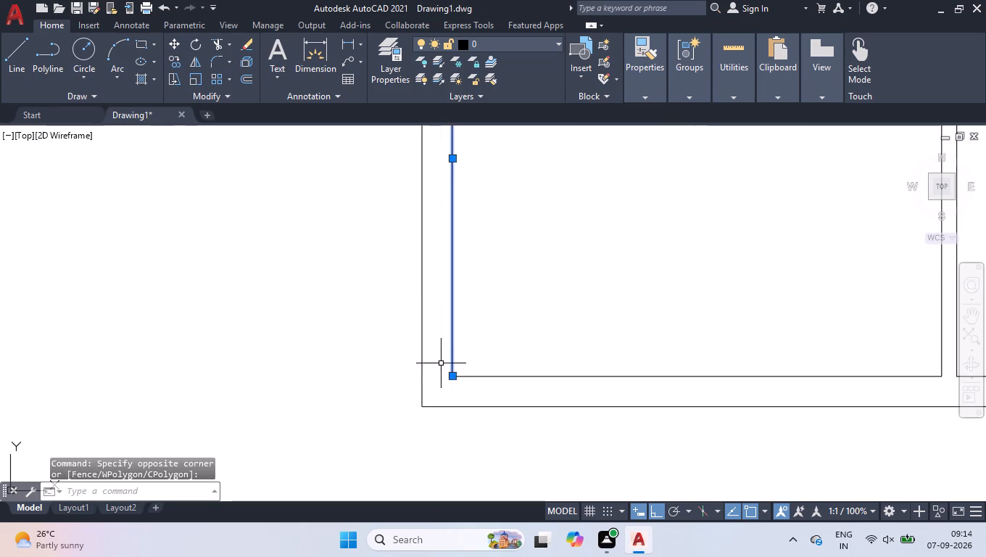
pyautogui.click(439, 362)
pyautogui.scroll(-3, 519, 364)
pyautogui.scroll(2, 853, 376)
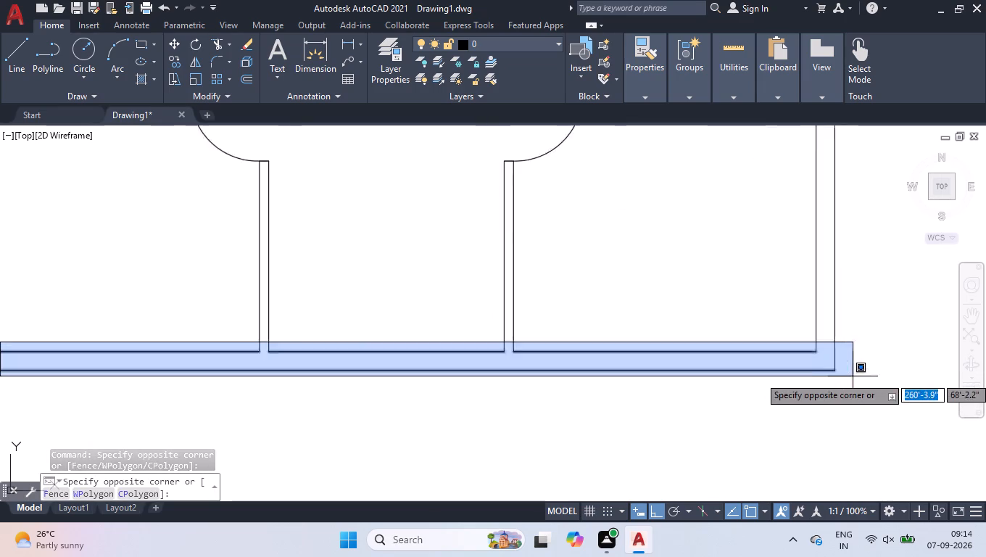
pyautogui.scroll(1, 853, 376)
pyautogui.click(804, 355)
pyautogui.scroll(-1, 669, 341)
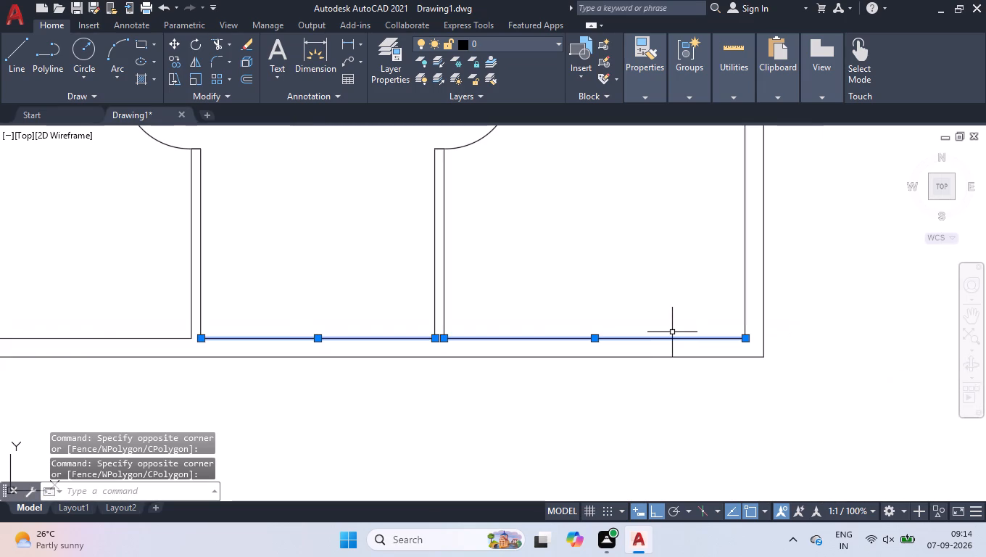
pyautogui.press('Delete')
# Erase the inner-face lines of the right outer wall beside the staircase area and the bottom right room.
pyautogui.scroll(-3, 680, 384)
pyautogui.scroll(-2, 667, 317)
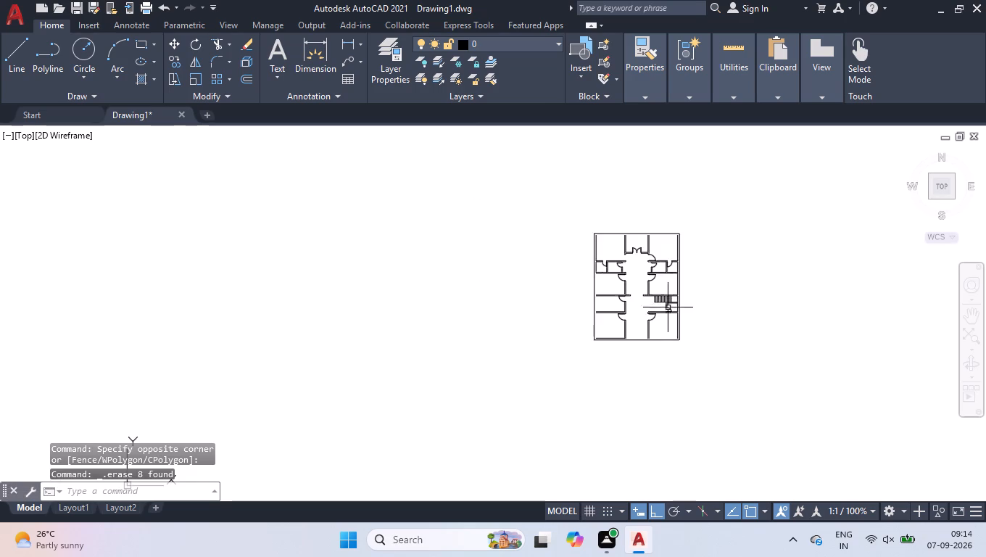
pyautogui.scroll(5, 665, 259)
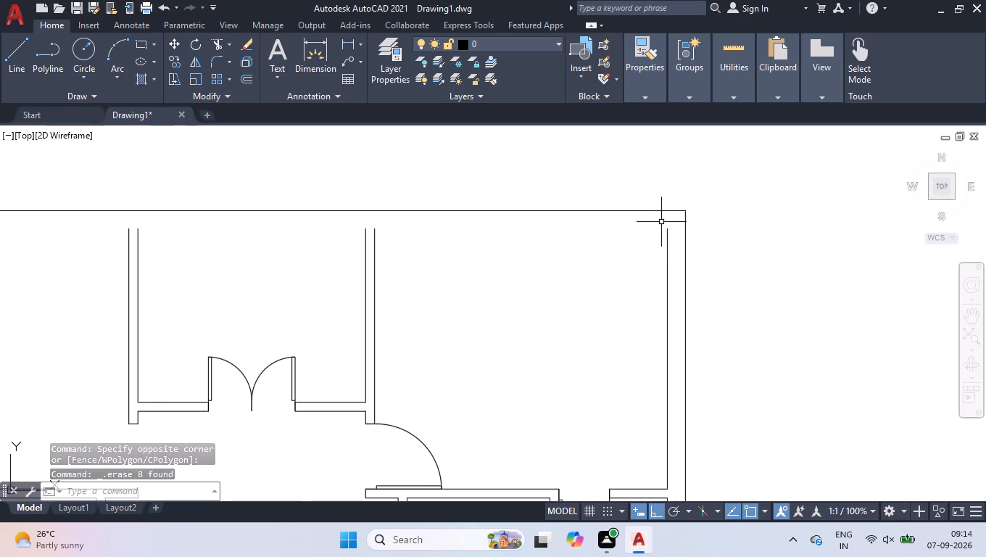
pyautogui.click(660, 221)
pyautogui.scroll(-4, 676, 294)
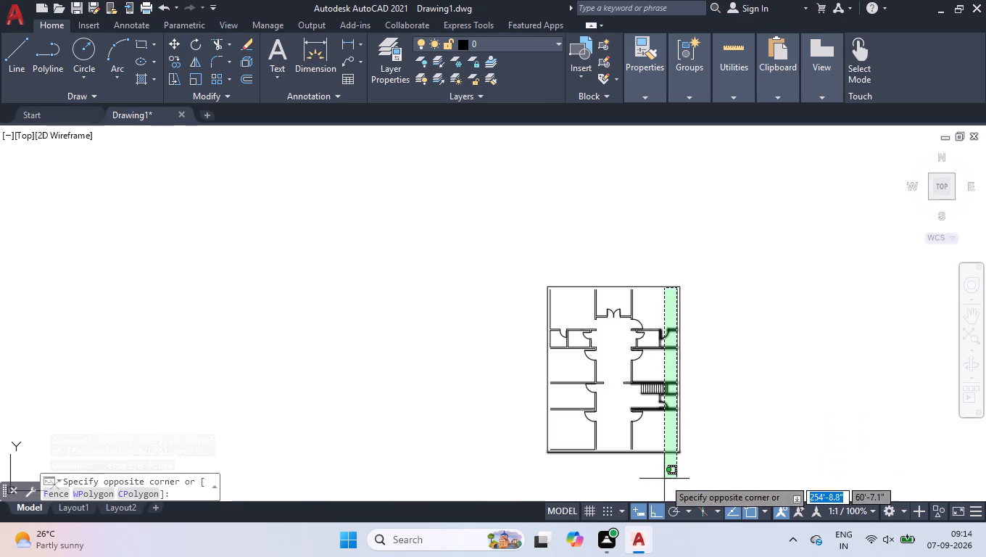
pyautogui.scroll(3, 666, 472)
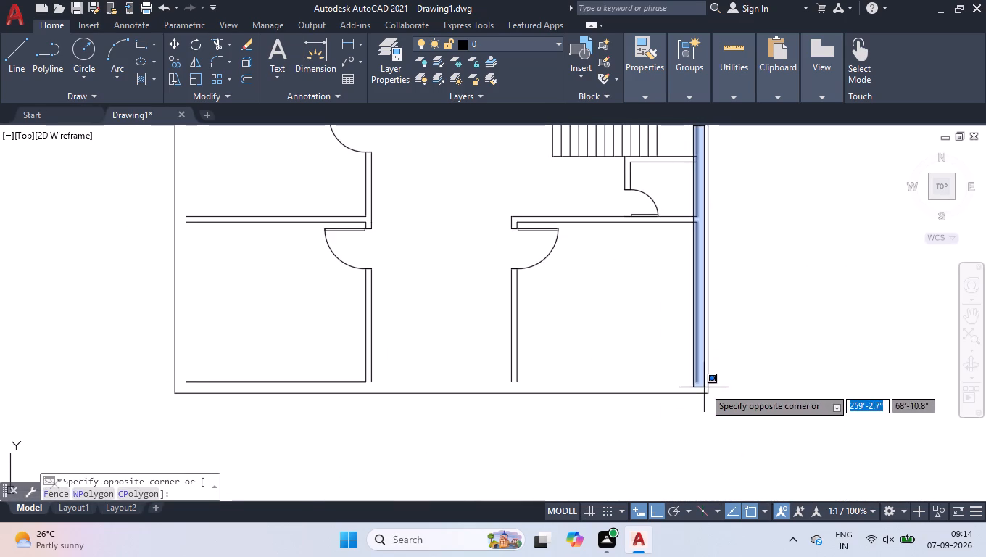
pyautogui.click(704, 387)
pyautogui.press('Delete')
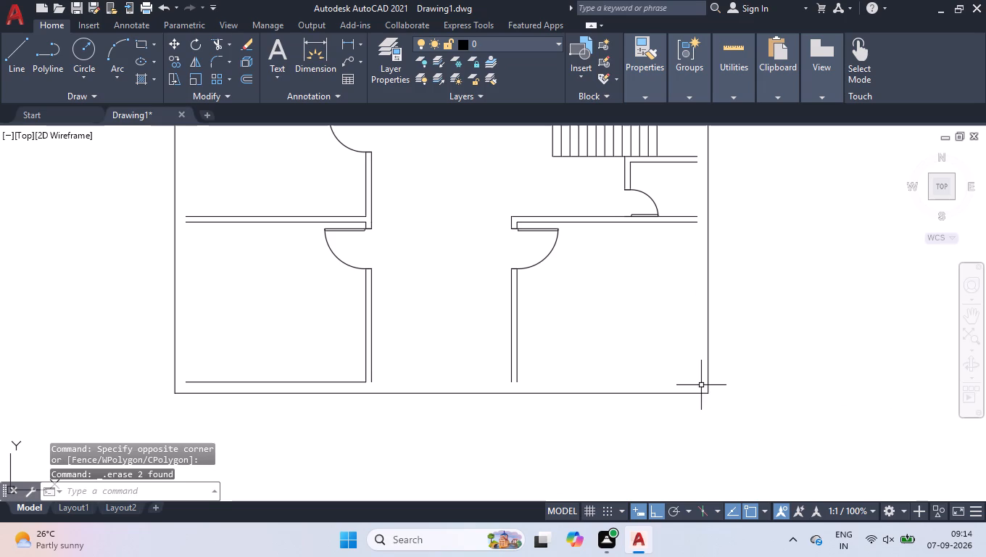
# Join the four outer boundary lines of the plan into one polyline.
pyautogui.click(736, 330)
pyautogui.click(658, 410)
pyautogui.scroll(-3, 658, 413)
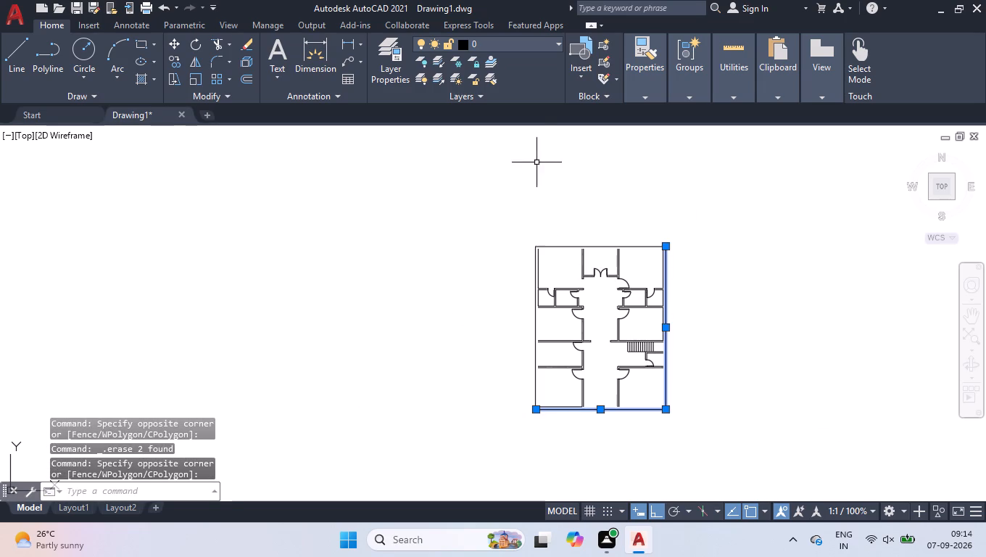
pyautogui.scroll(3, 536, 262)
pyautogui.click(532, 191)
pyautogui.click(513, 204)
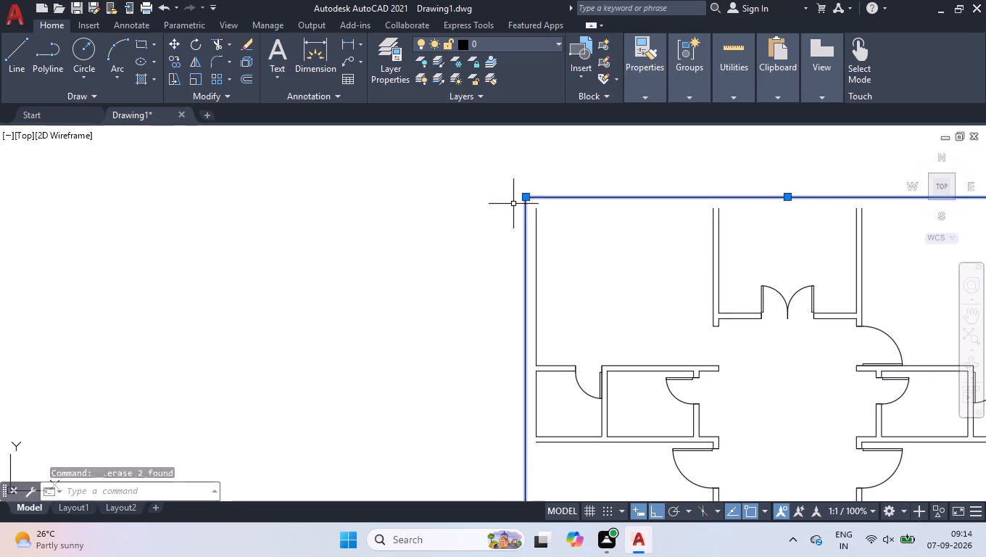
pyautogui.press('j')
pyautogui.press('Return')
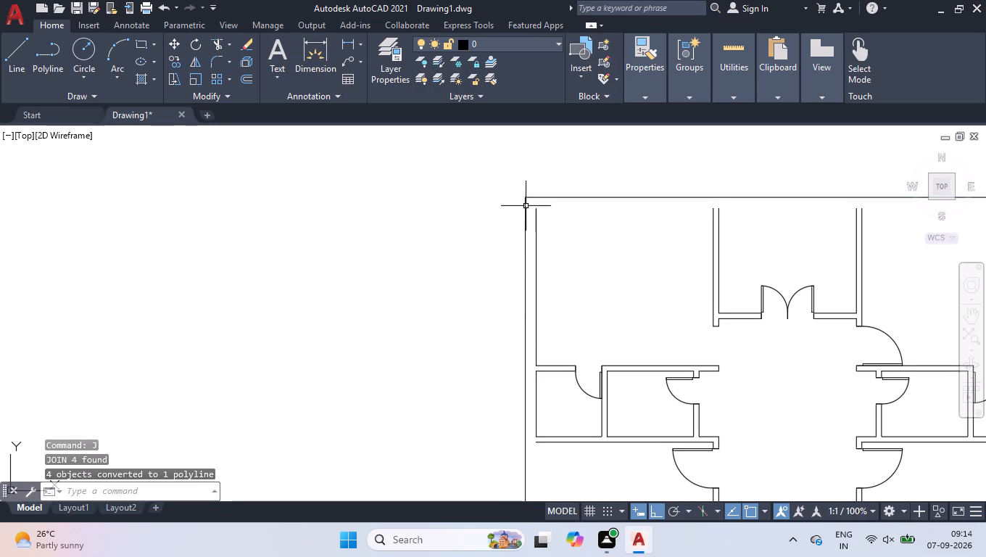
# Erase the remaining inner-face lines of the outer wall: two on the upper left, three on the upper right and one at the bottom left.
pyautogui.click(536, 313)
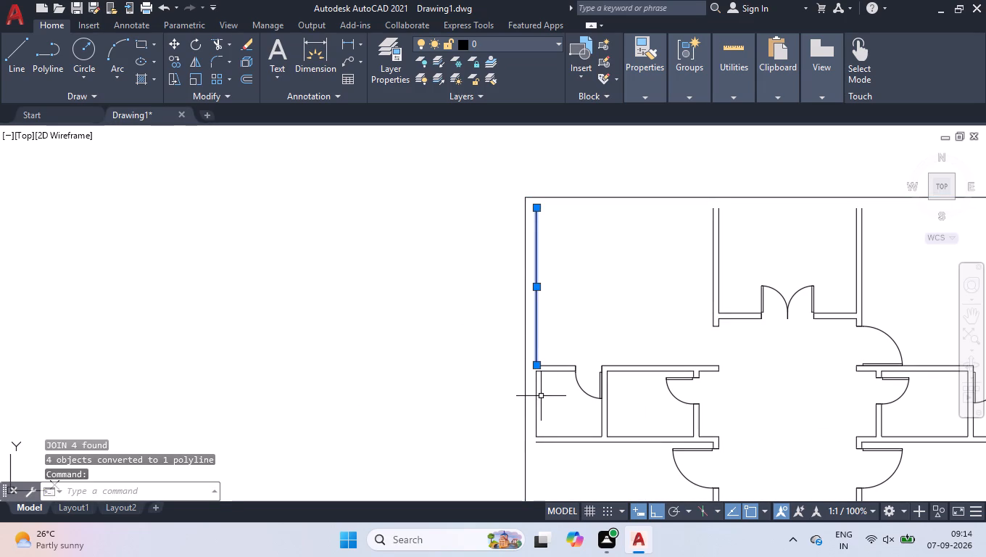
pyautogui.click(536, 403)
pyautogui.press('Delete')
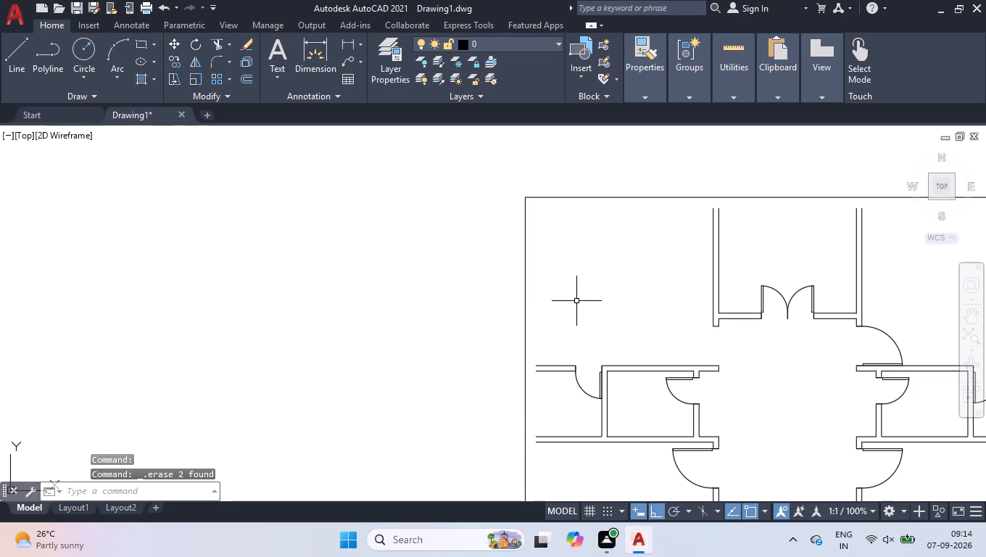
pyautogui.scroll(-2, 377, 364)
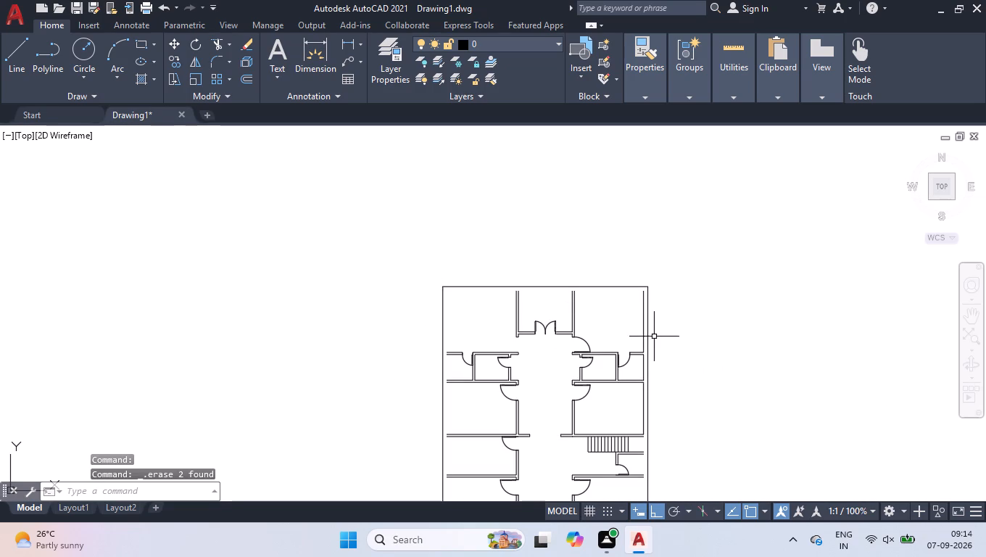
pyautogui.click(643, 332)
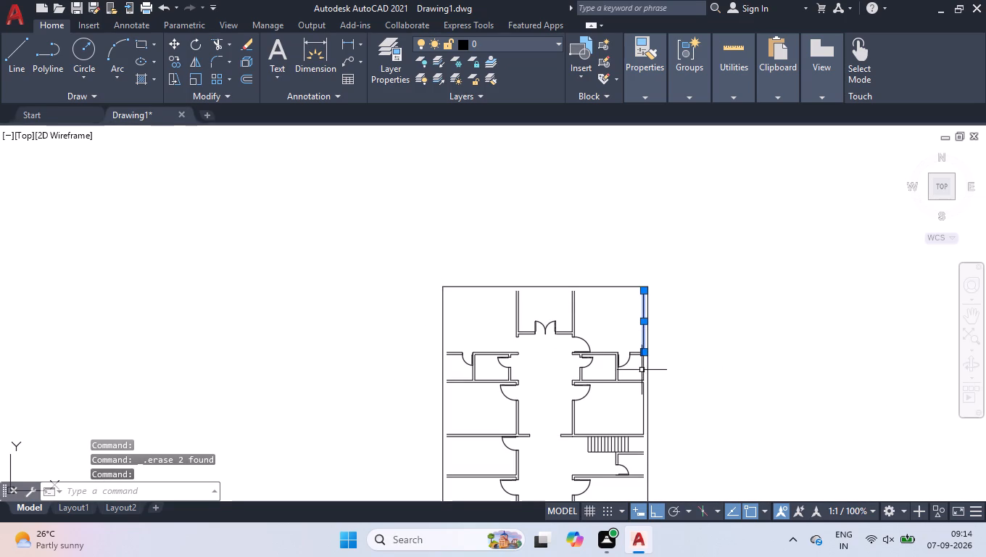
pyautogui.click(642, 370)
pyautogui.click(643, 398)
pyautogui.press('Delete')
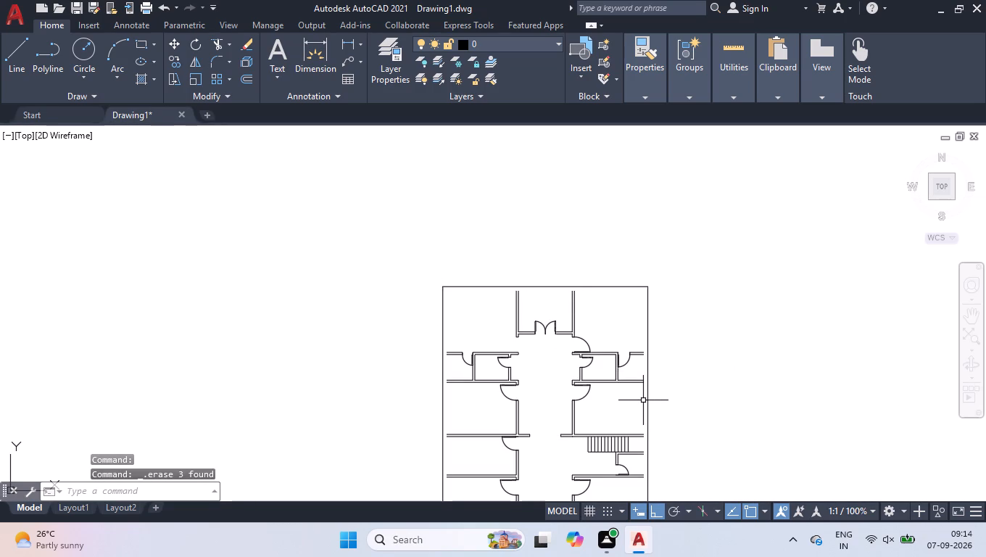
pyautogui.scroll(-2, 584, 261)
pyautogui.scroll(1, 586, 305)
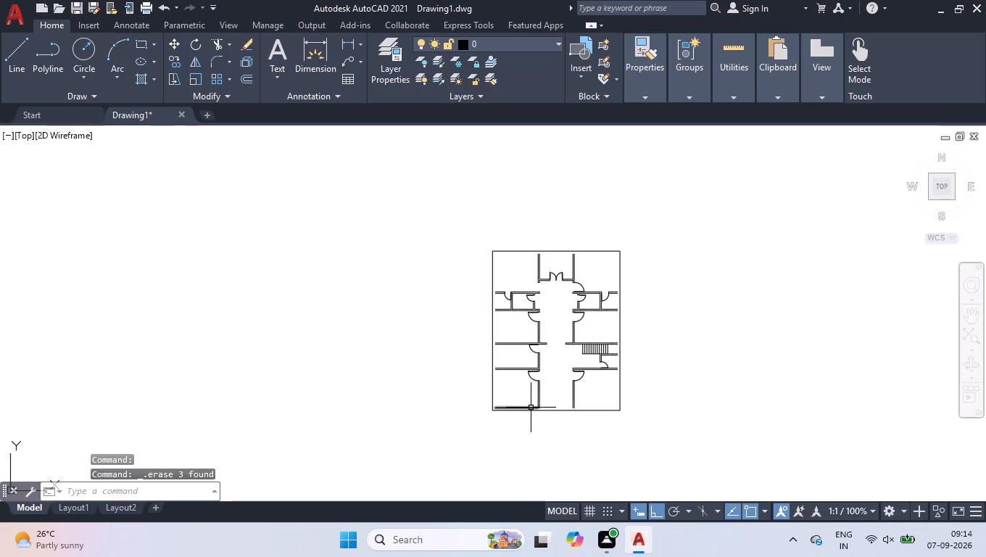
pyautogui.click(531, 408)
pyautogui.press('Delete')
# Offset the joined outer boundary 10" inward to form a continuous inner wall face.
pyautogui.write('off')
pyautogui.press('Return')
pyautogui.write('10')
pyautogui.press('Return')
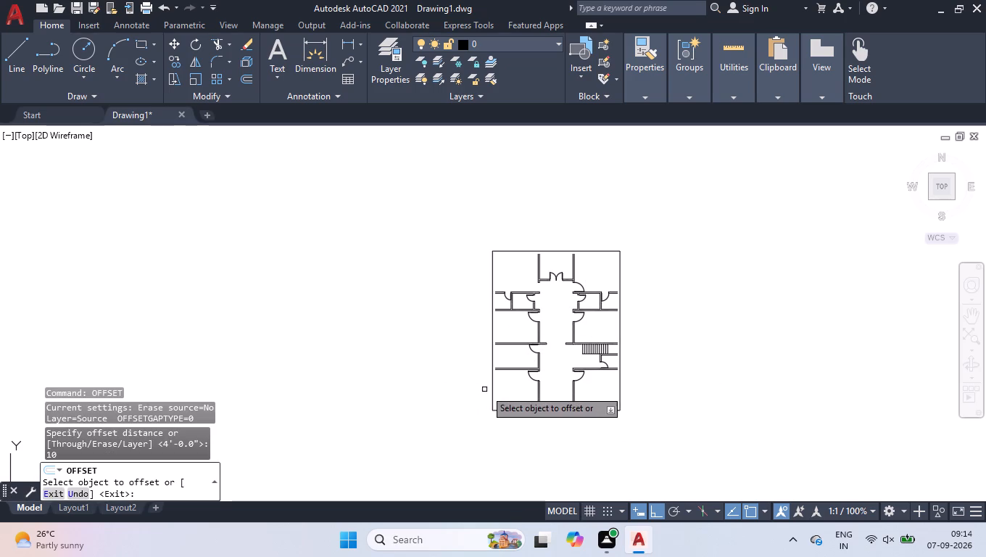
pyautogui.click(494, 385)
pyautogui.click(503, 385)
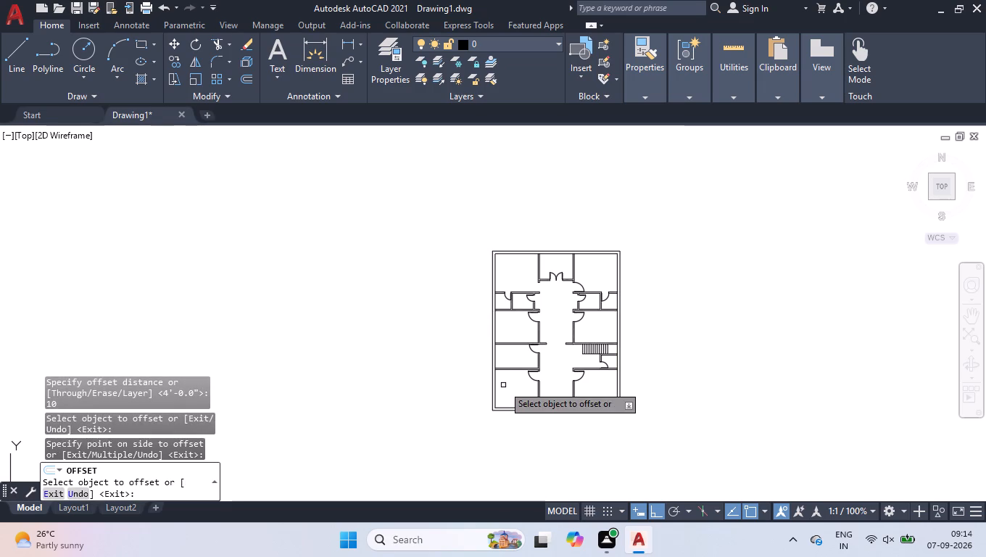
pyautogui.press('space')
pyautogui.scroll(2, 503, 385)
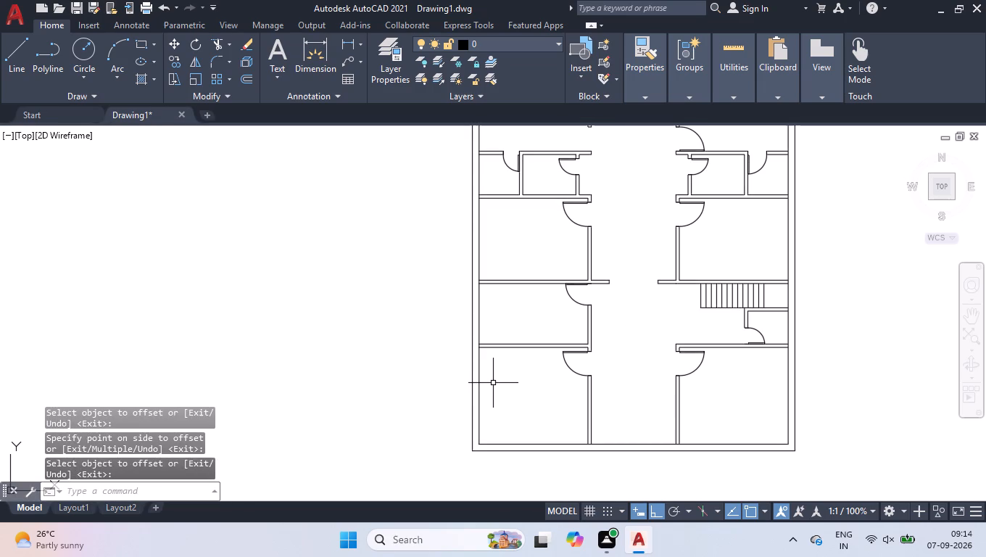
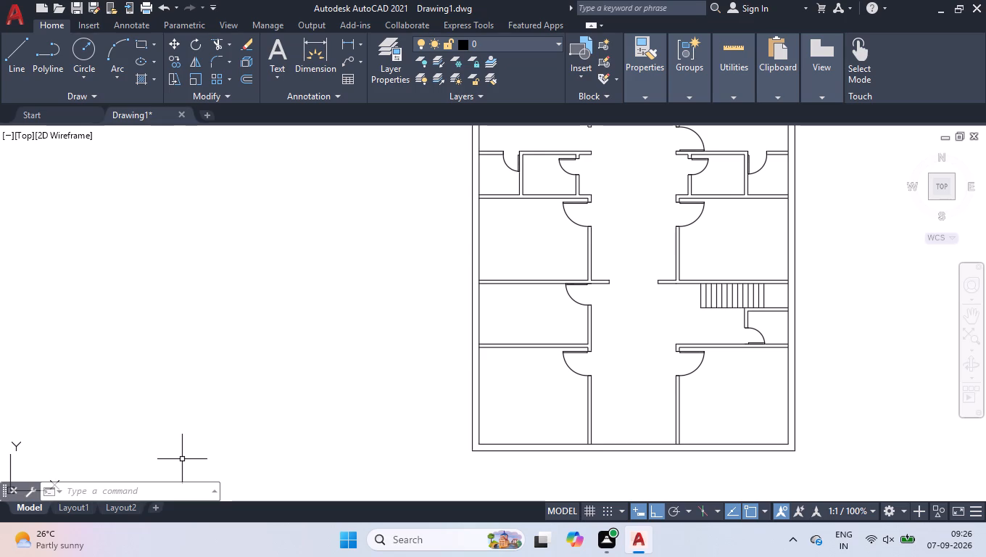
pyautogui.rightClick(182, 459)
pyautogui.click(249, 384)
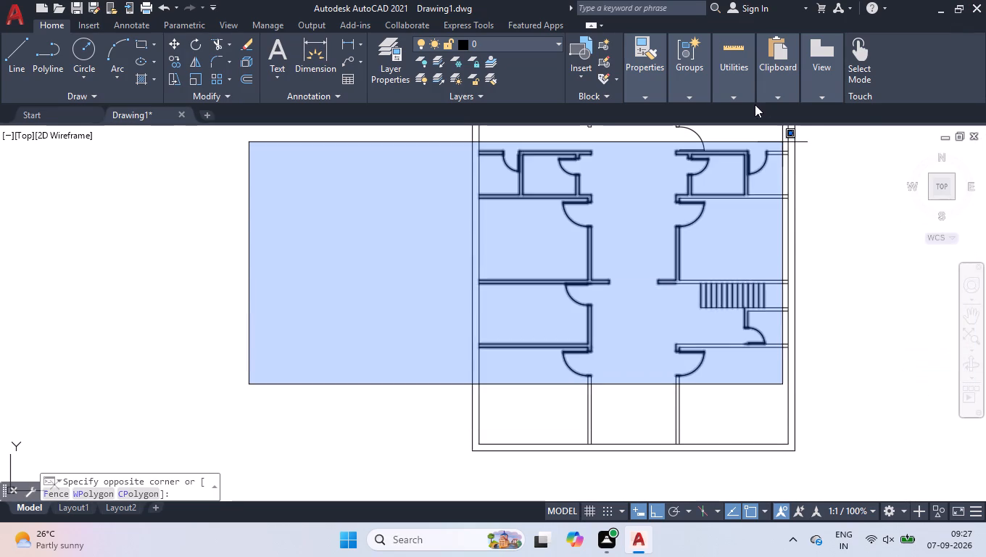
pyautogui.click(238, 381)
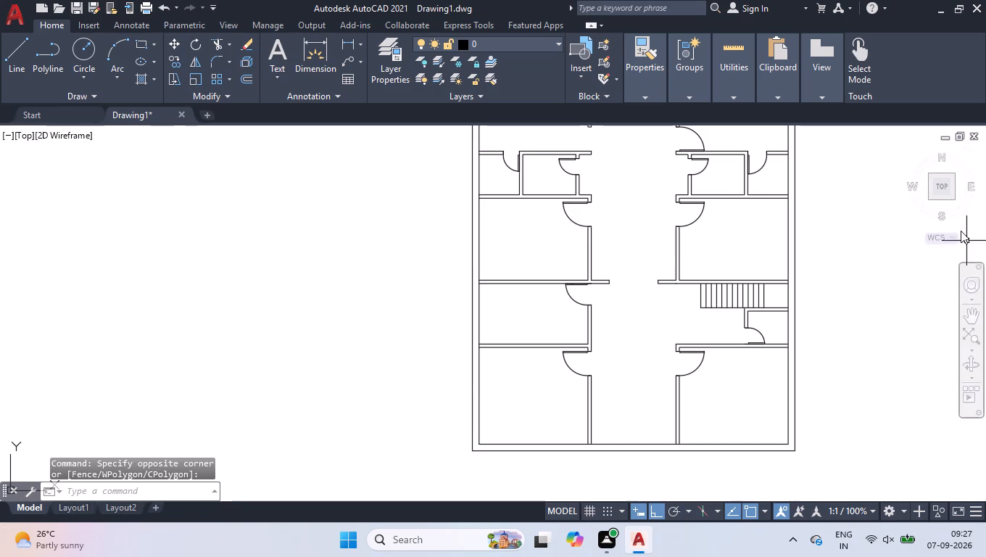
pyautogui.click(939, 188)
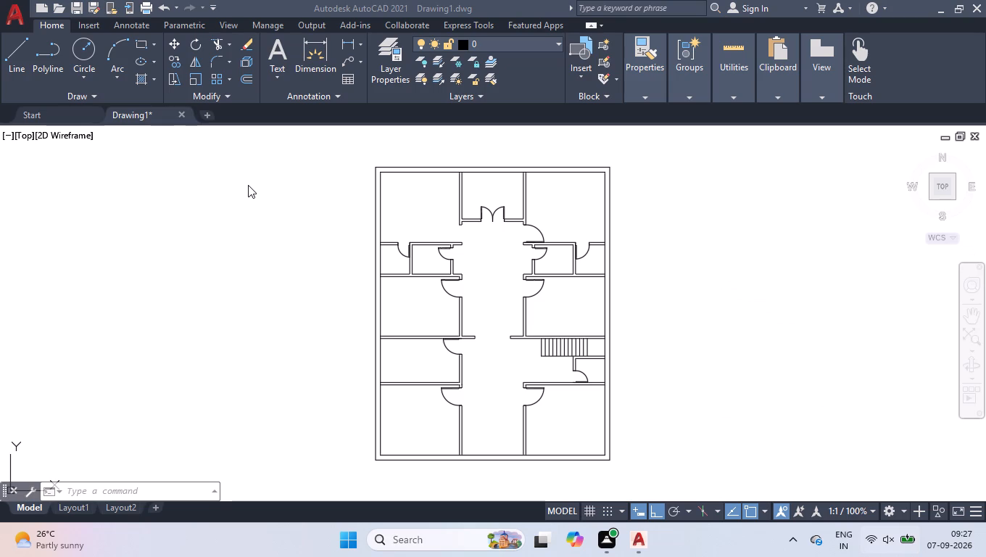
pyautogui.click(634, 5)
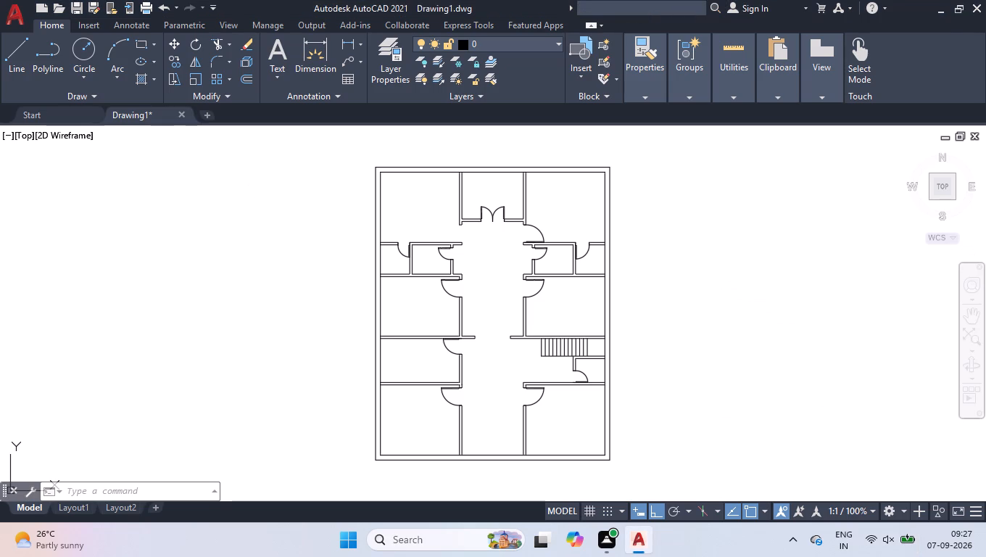
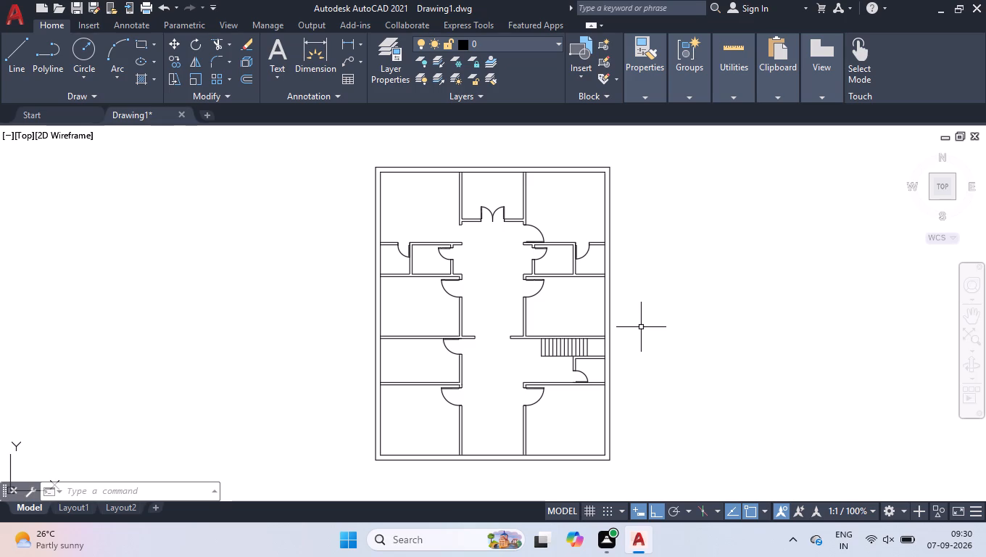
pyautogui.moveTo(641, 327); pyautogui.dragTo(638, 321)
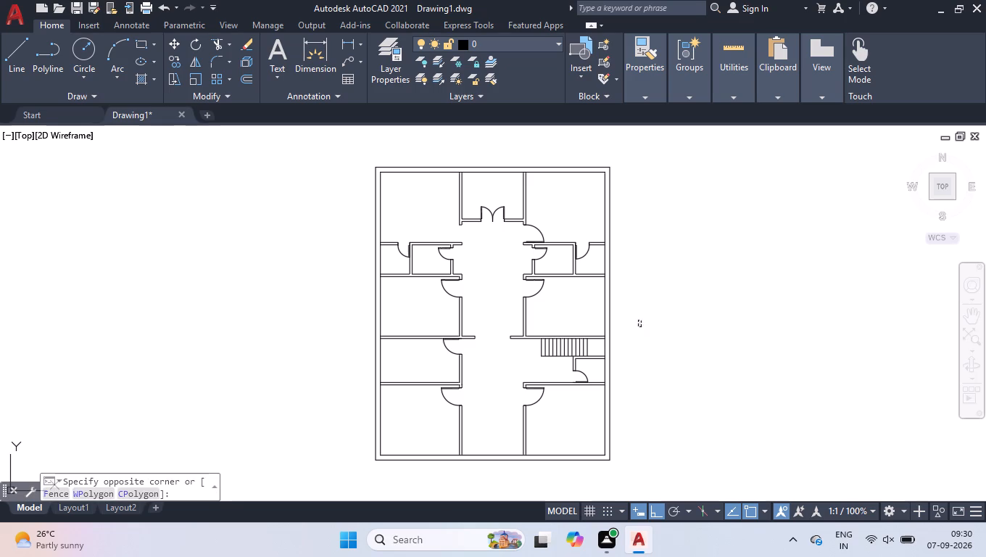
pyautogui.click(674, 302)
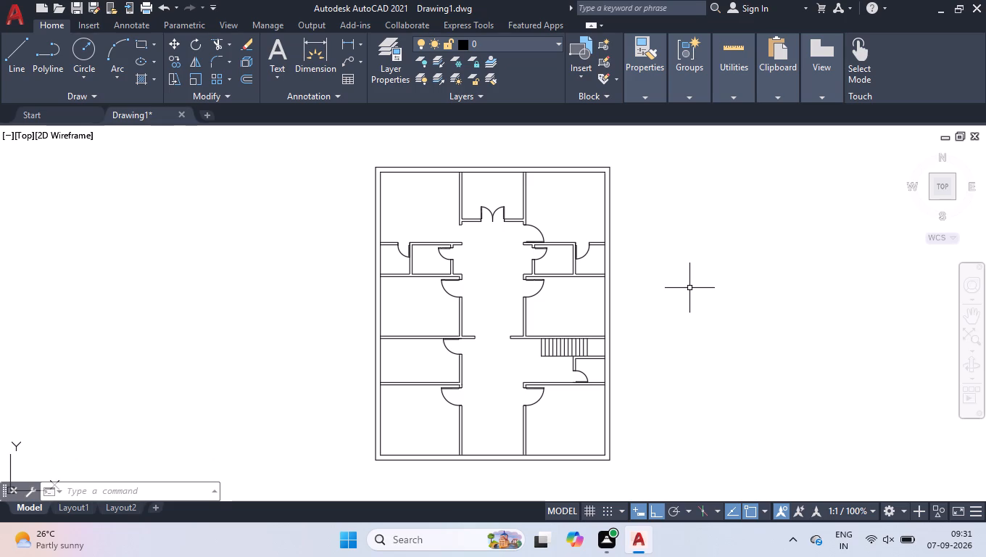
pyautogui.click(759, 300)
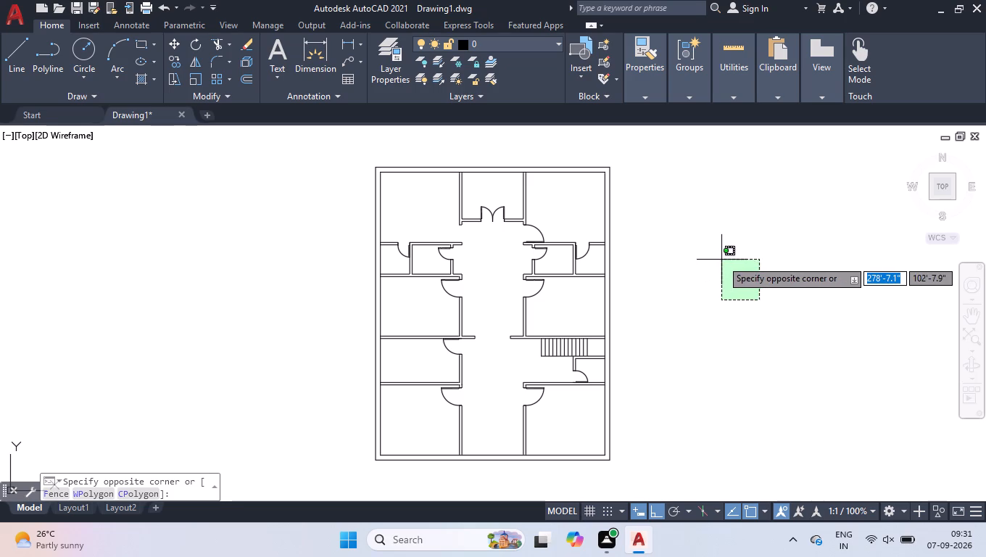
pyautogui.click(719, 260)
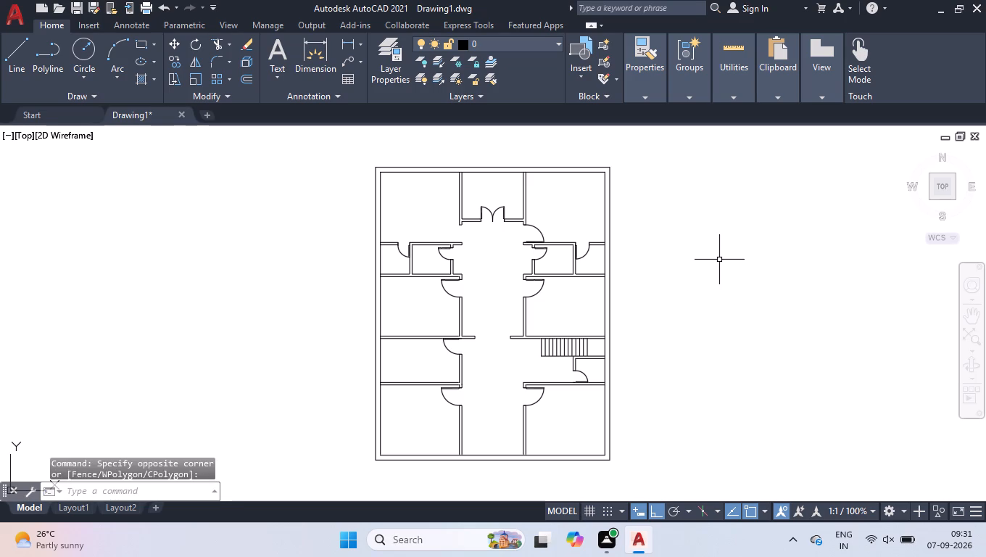
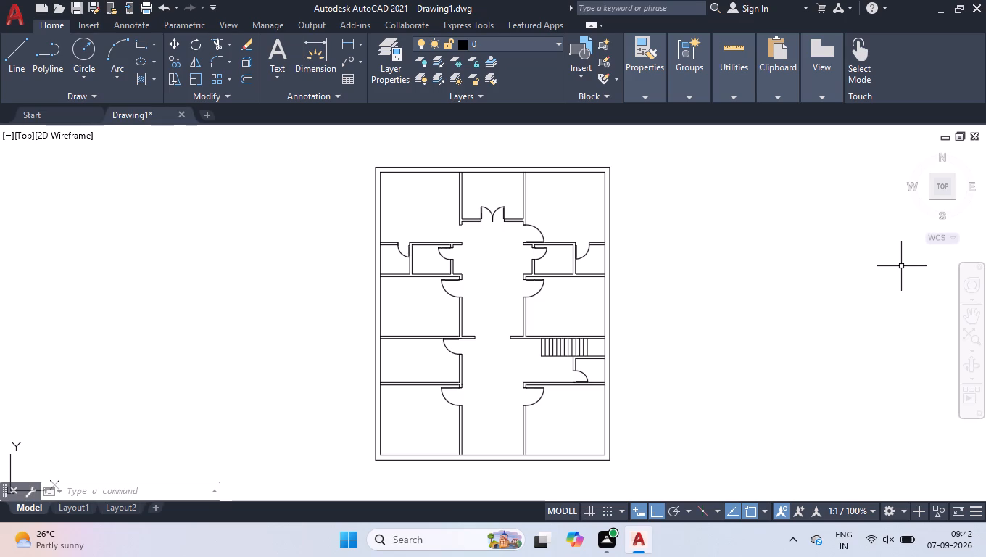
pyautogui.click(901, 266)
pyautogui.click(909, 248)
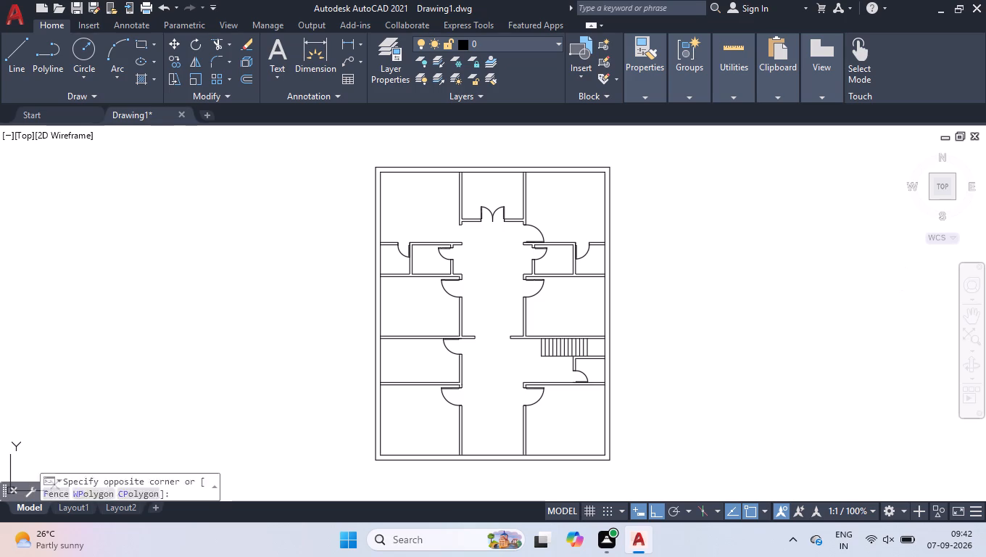
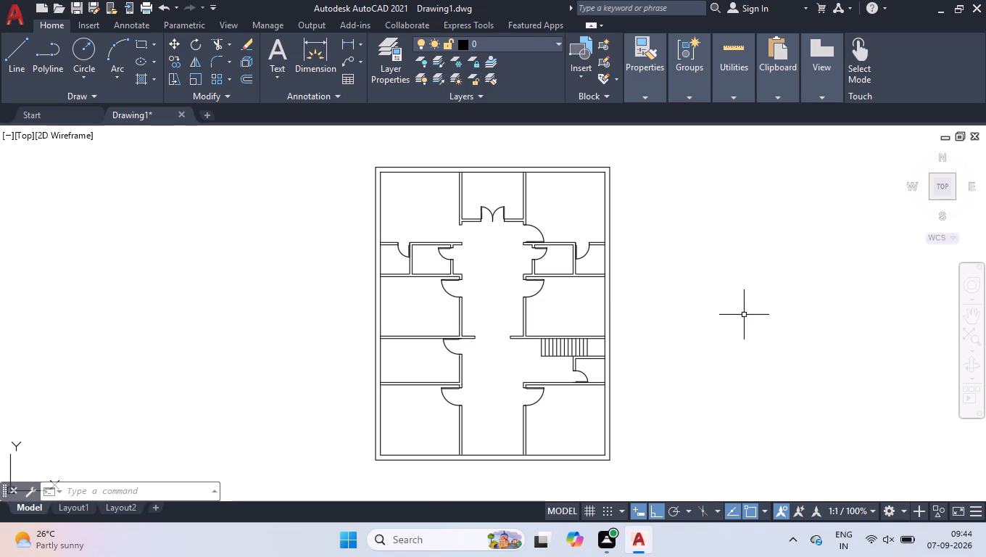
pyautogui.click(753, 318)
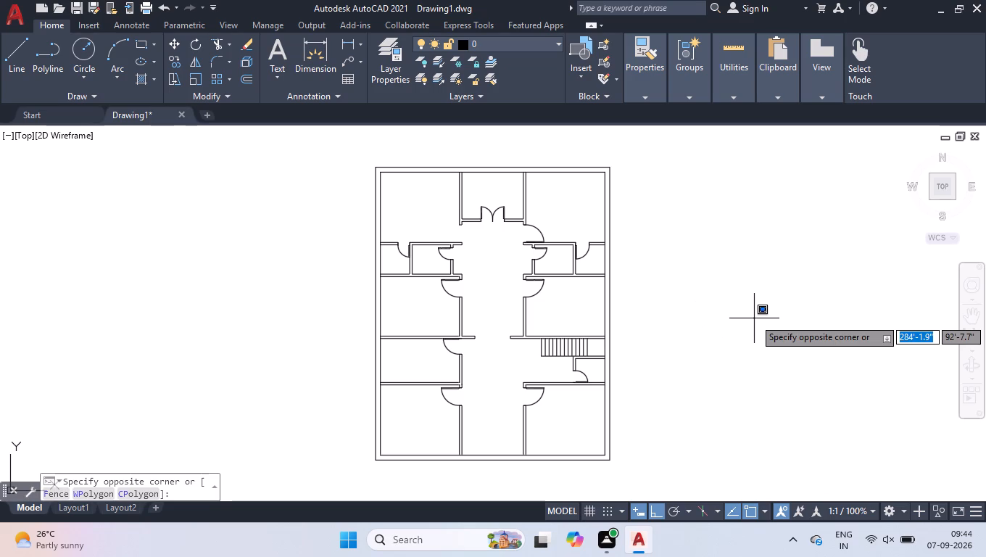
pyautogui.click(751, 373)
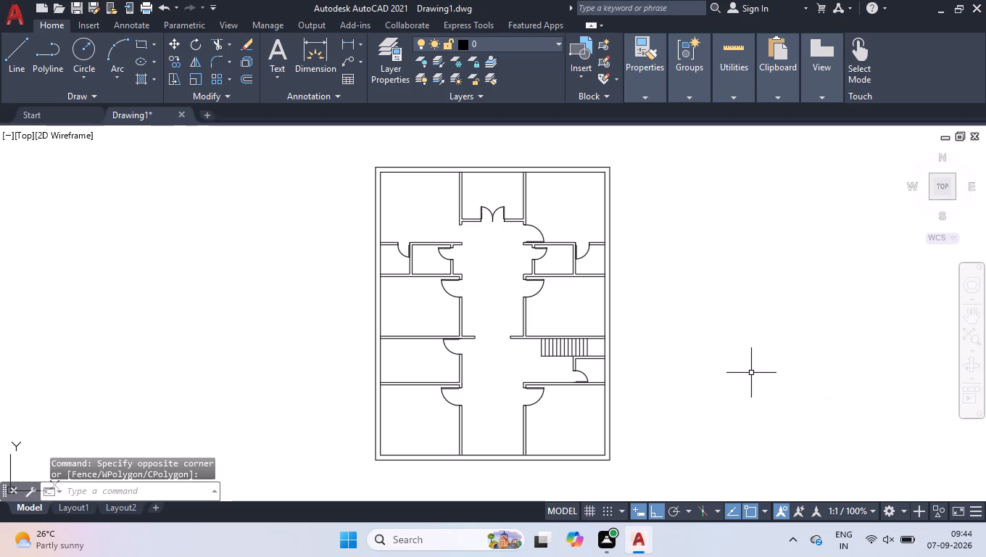
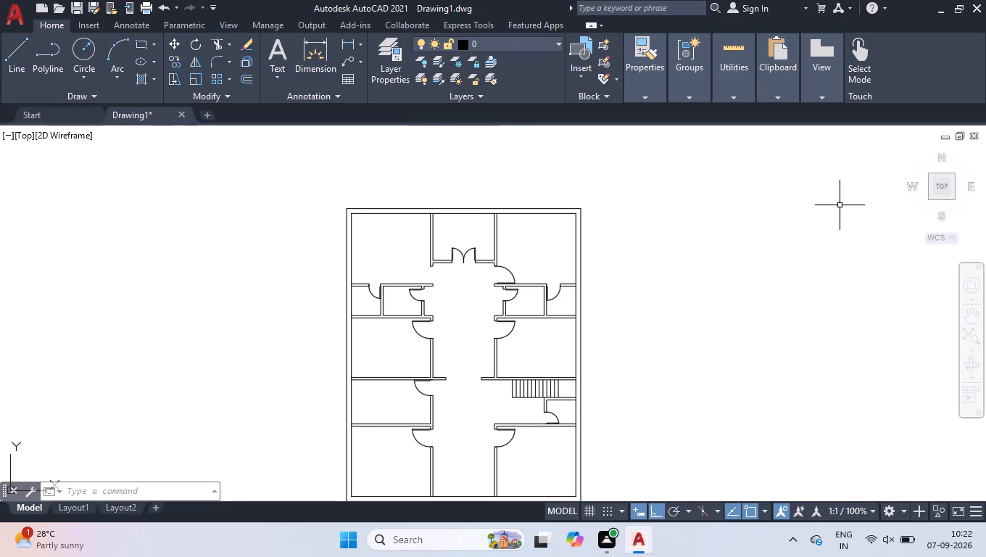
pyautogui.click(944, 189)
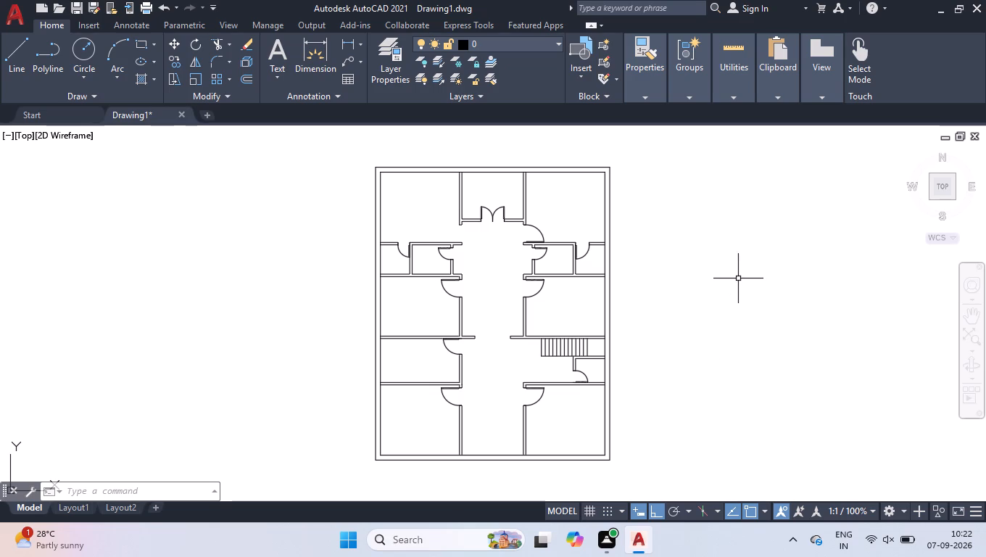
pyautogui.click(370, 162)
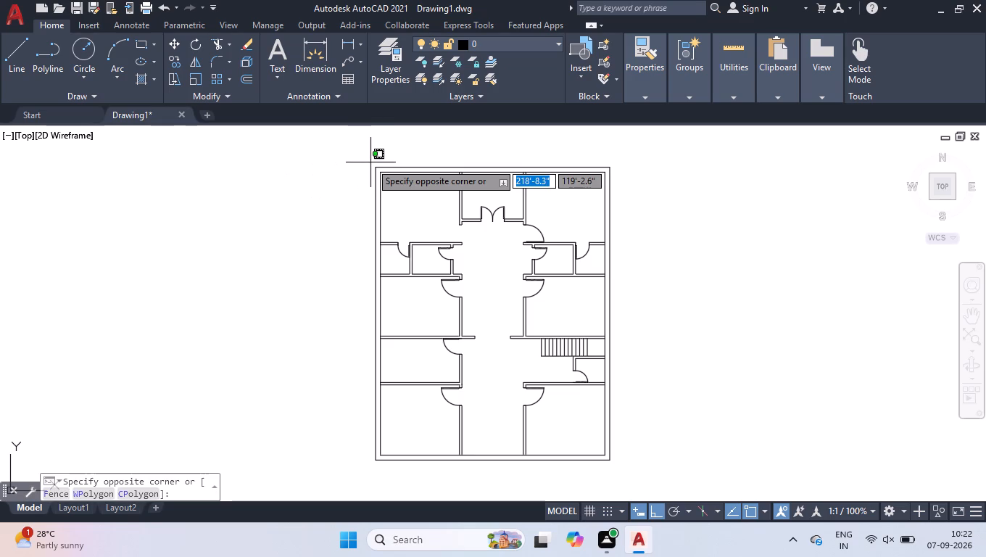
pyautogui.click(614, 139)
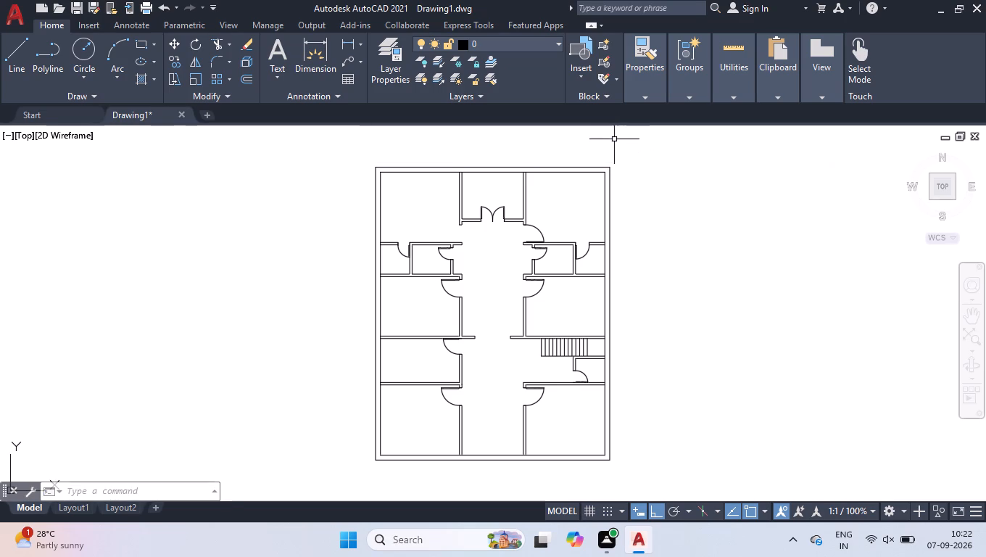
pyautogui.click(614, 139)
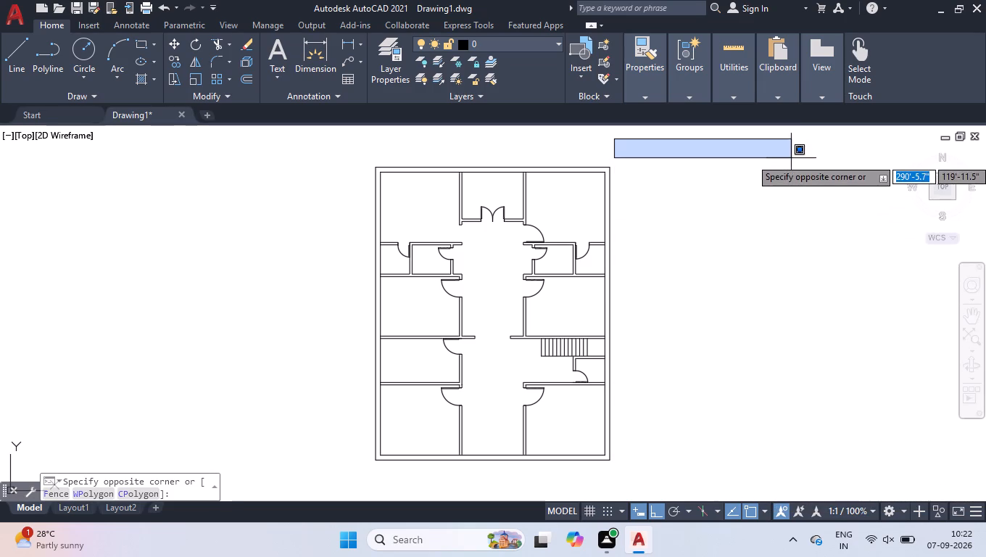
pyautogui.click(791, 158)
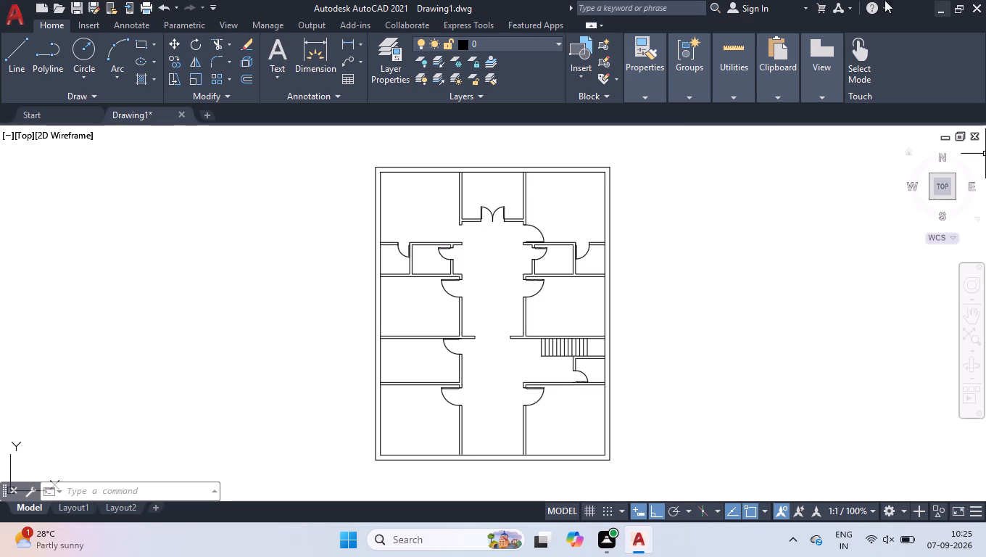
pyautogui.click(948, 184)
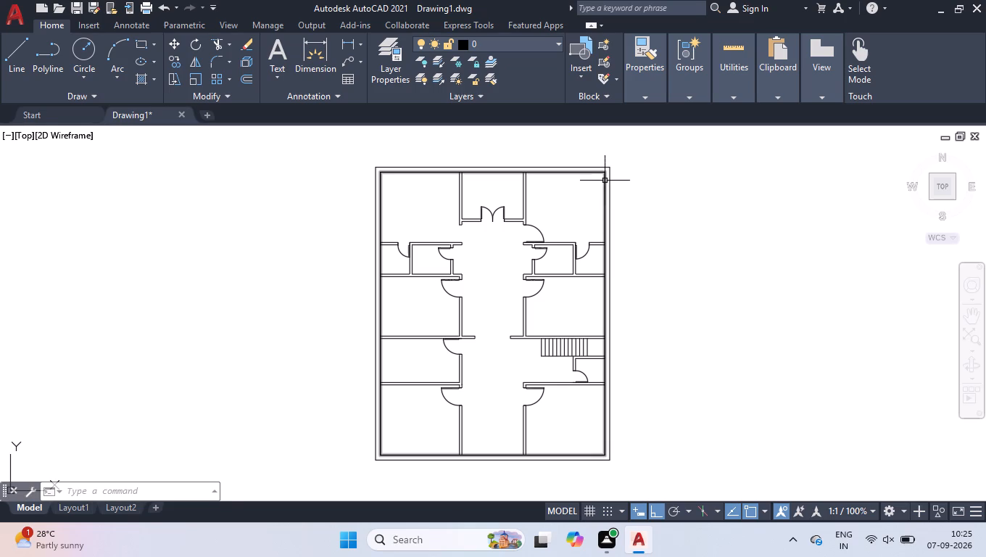
# Explode the inner and outer rectangles that form the building's perimeter wall.
pyautogui.click(613, 159)
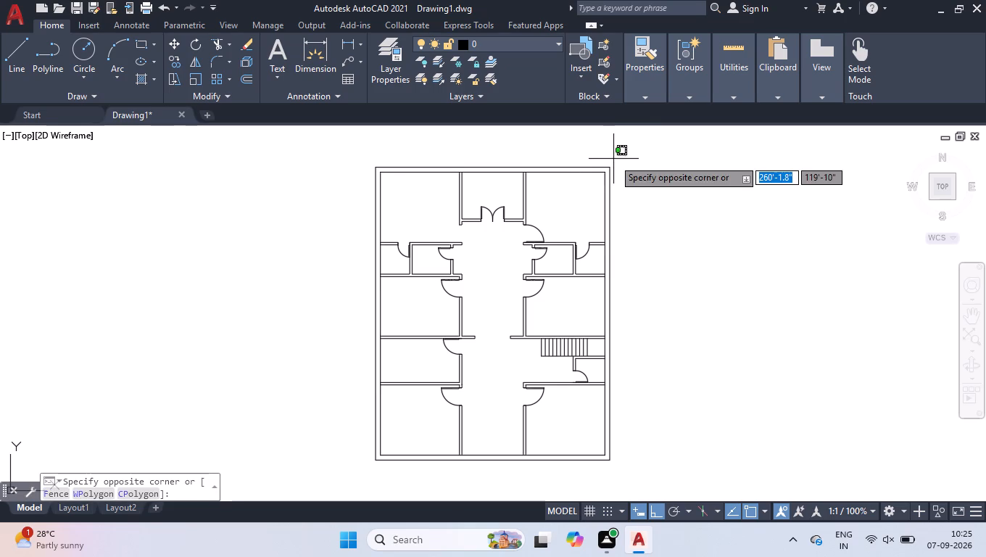
pyautogui.click(586, 193)
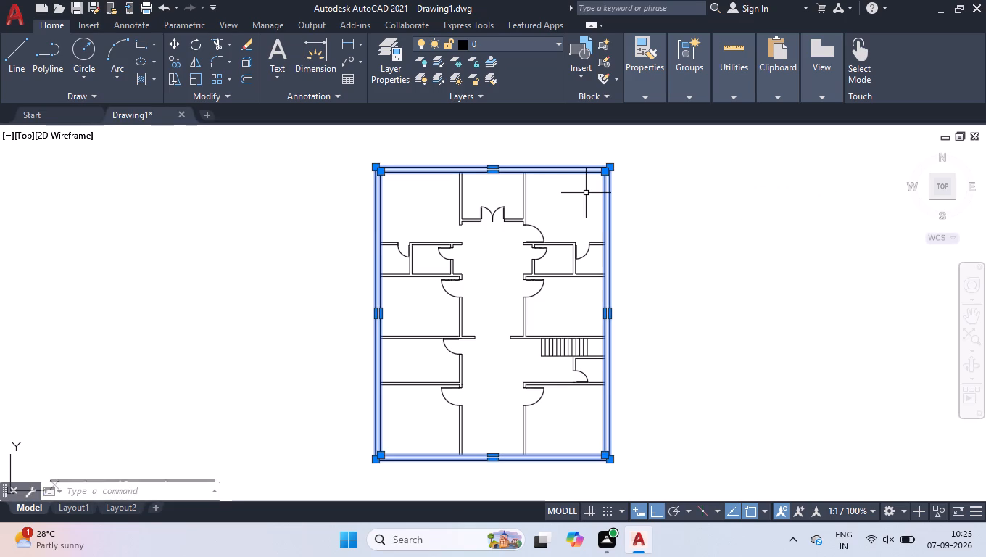
pyautogui.write('ex')
pyautogui.write('plo')
pyautogui.press('Return')
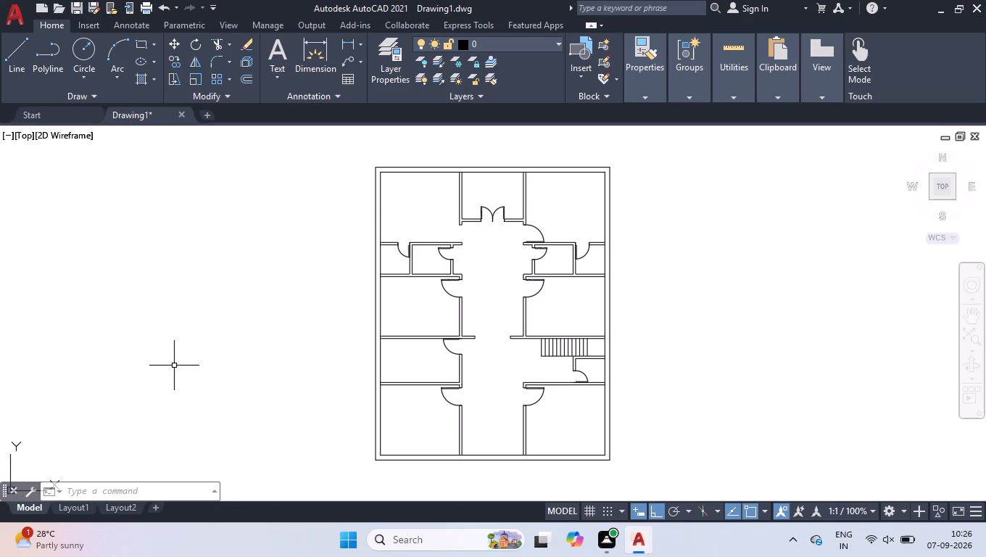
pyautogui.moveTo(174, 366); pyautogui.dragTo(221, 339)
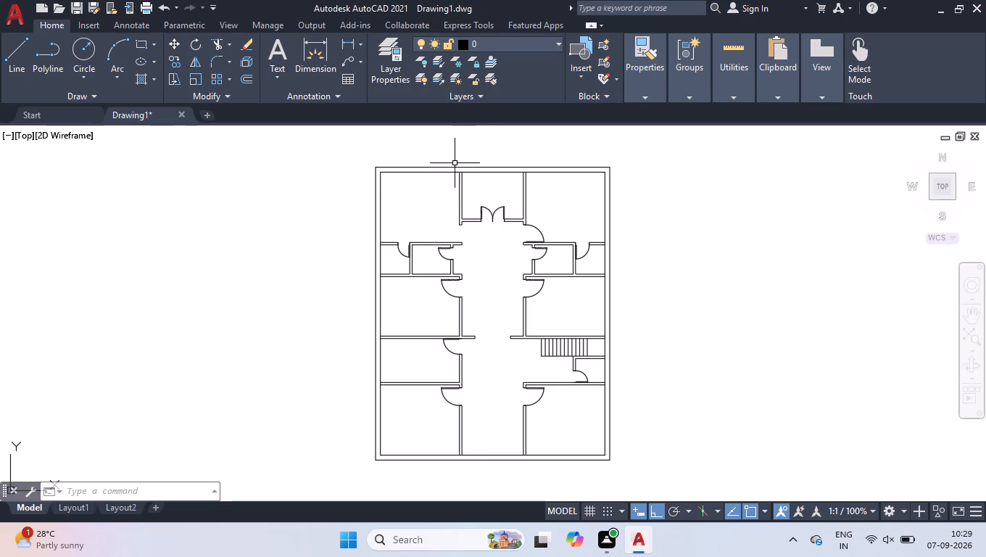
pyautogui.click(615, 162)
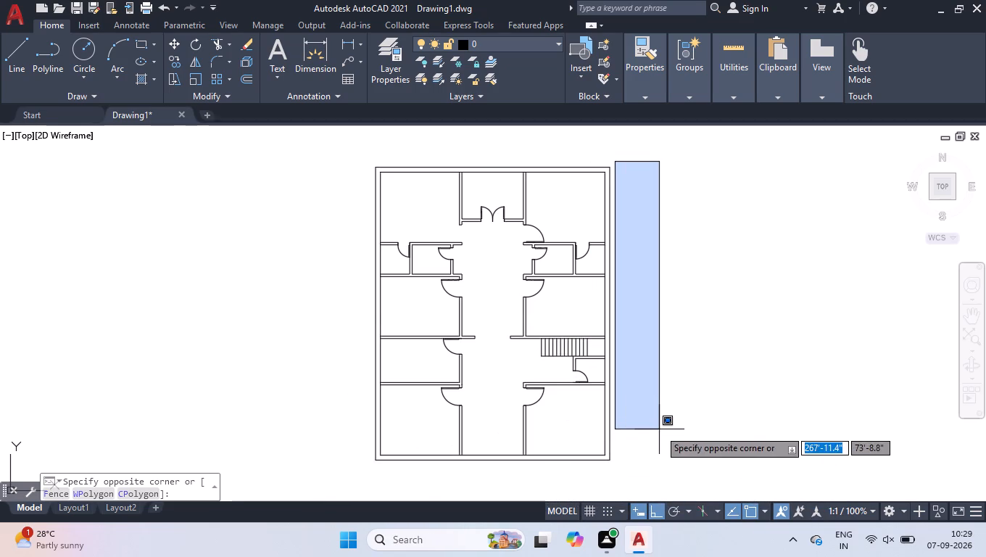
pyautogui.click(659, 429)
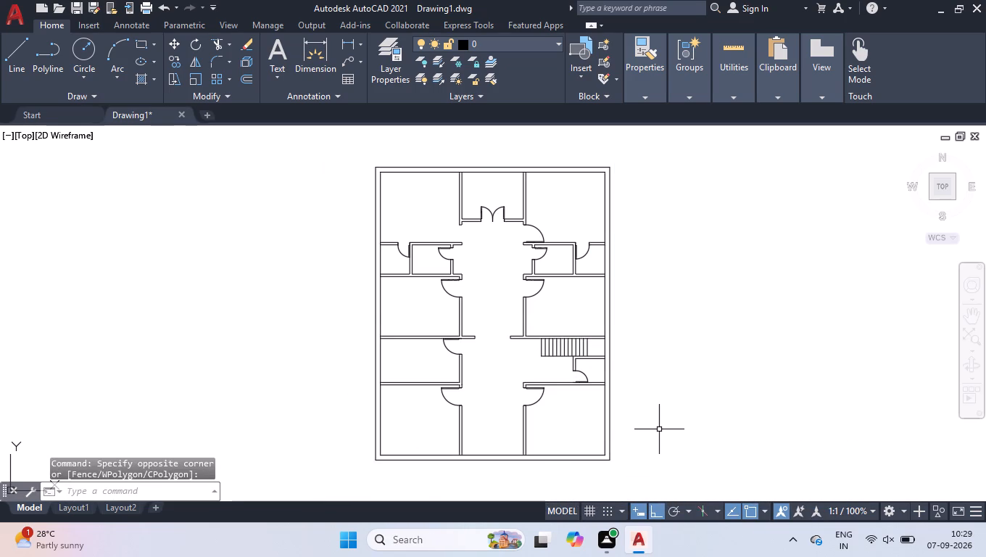
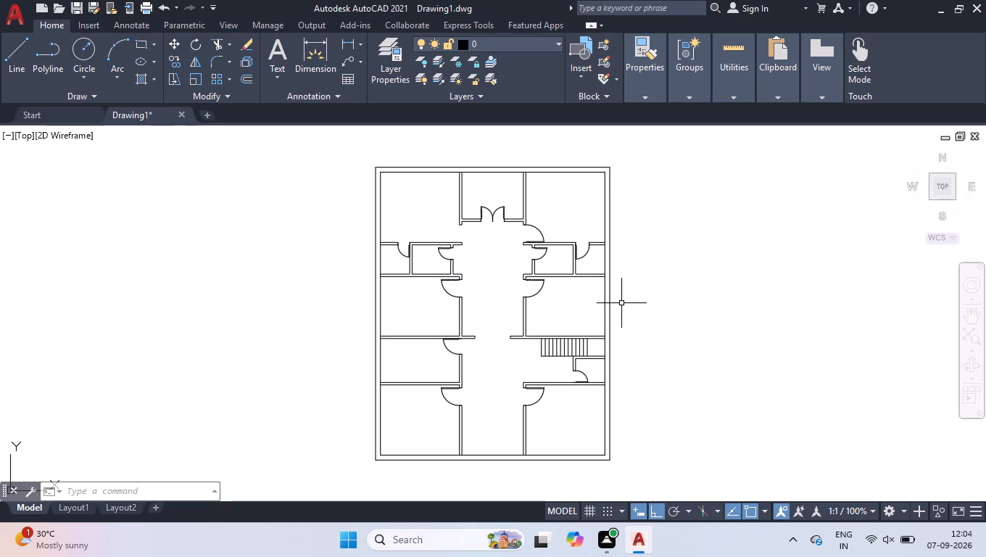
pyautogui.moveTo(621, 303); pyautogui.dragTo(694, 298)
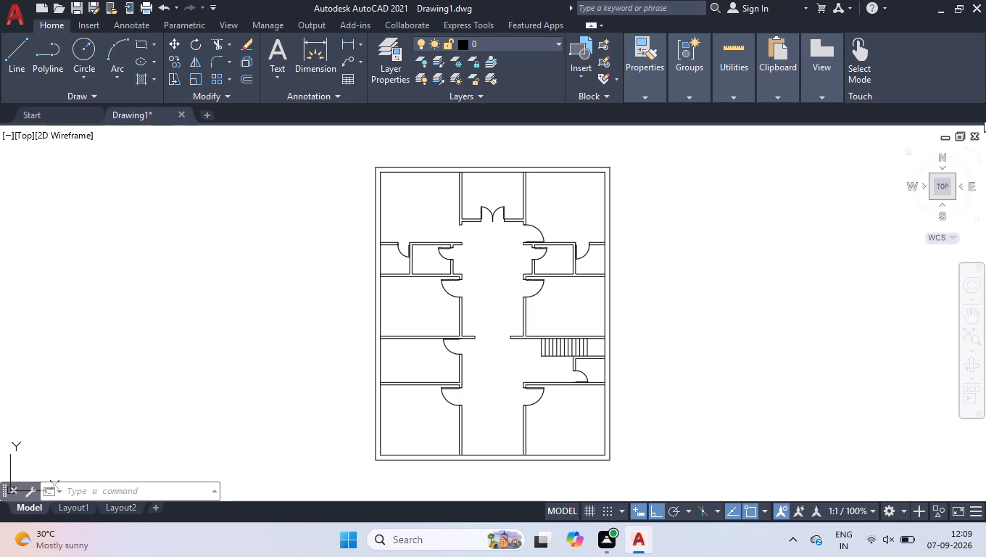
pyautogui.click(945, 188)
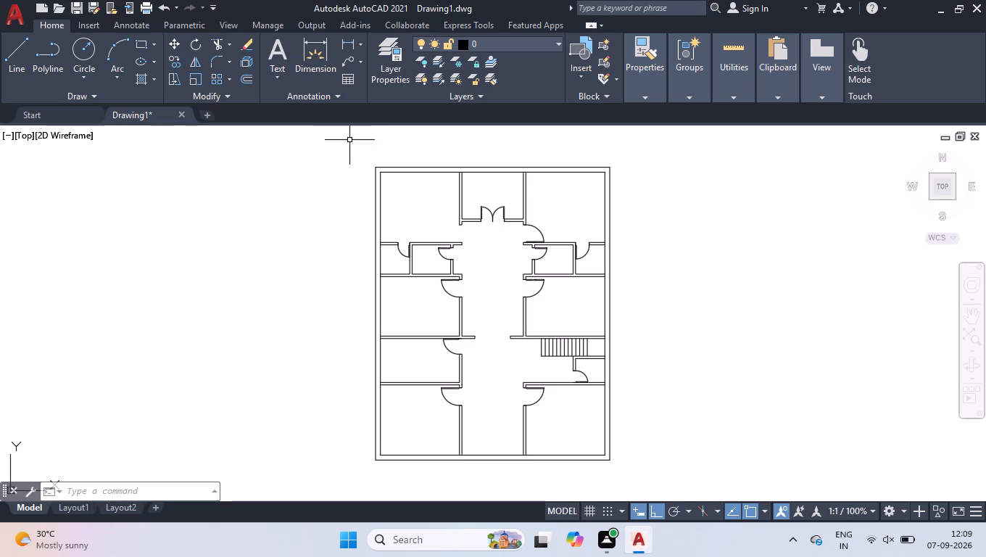
# Draw a 4'-6" wide window in the top exterior wall of the upper-left room, using two jamb lines and a midline.
pyautogui.scroll(3, 426, 161)
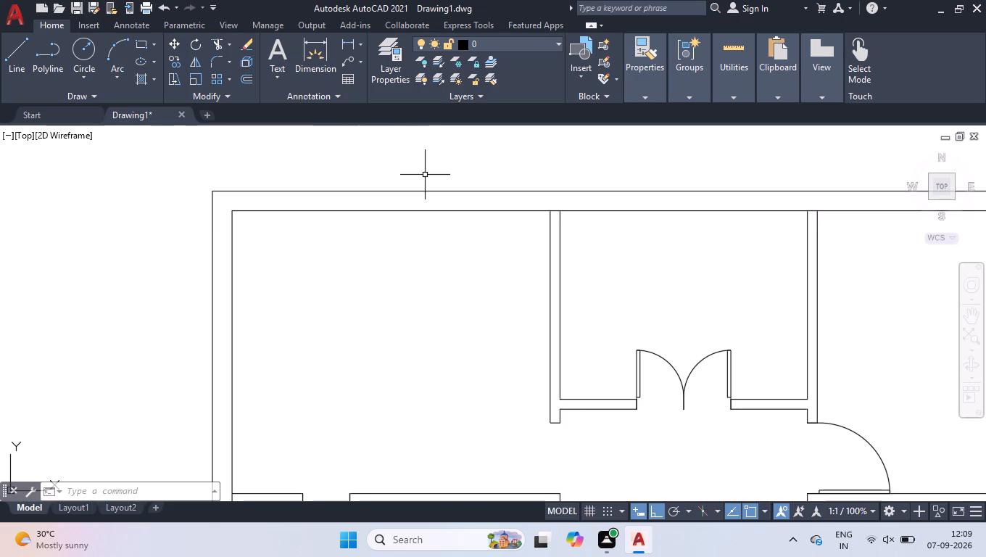
pyautogui.scroll(1, 425, 175)
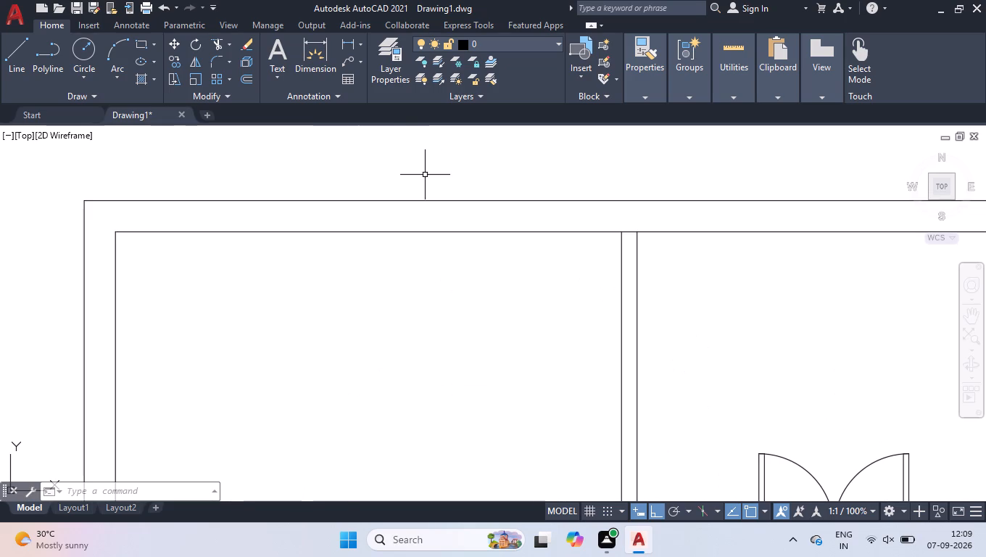
pyautogui.press('l')
pyautogui.press('Return')
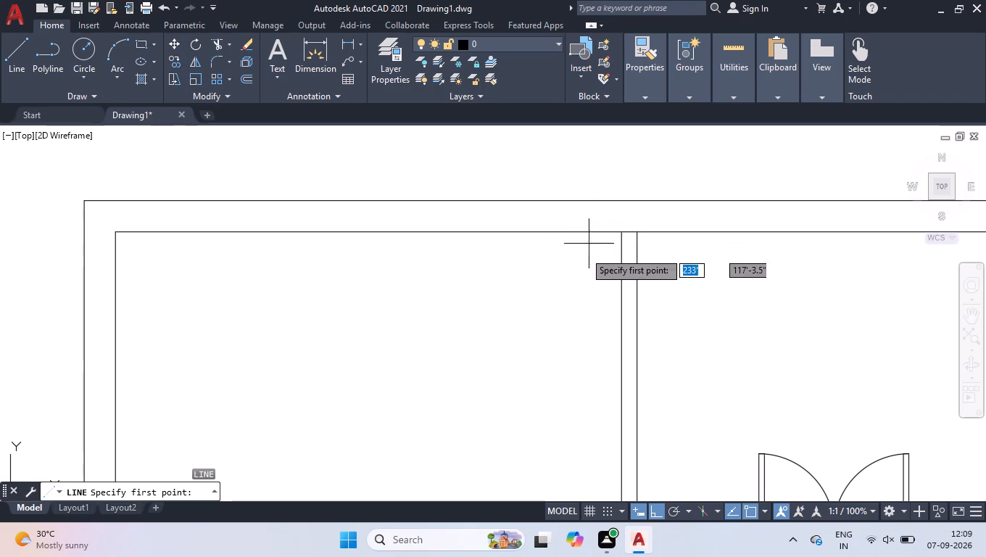
pyautogui.click(488, 231)
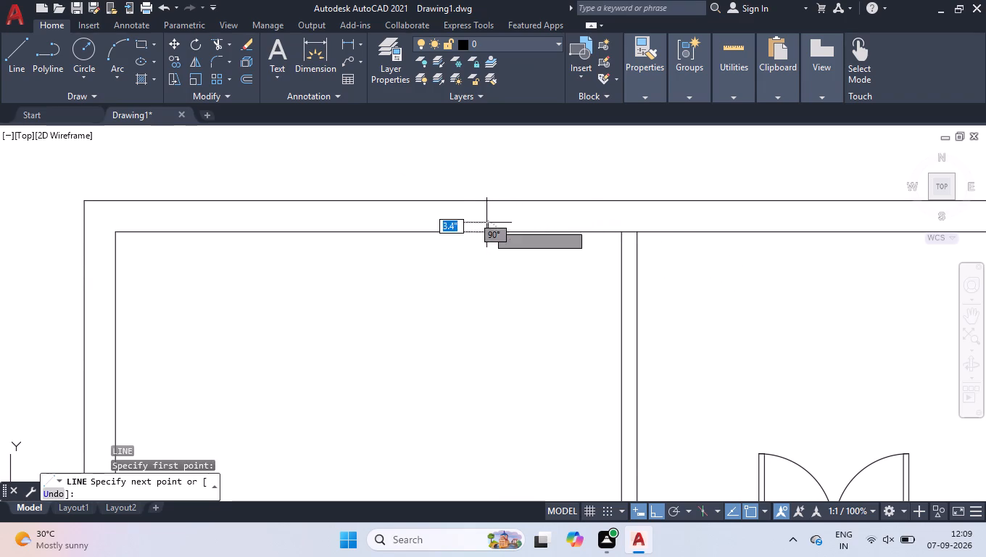
pyautogui.click(486, 199)
pyautogui.press('space')
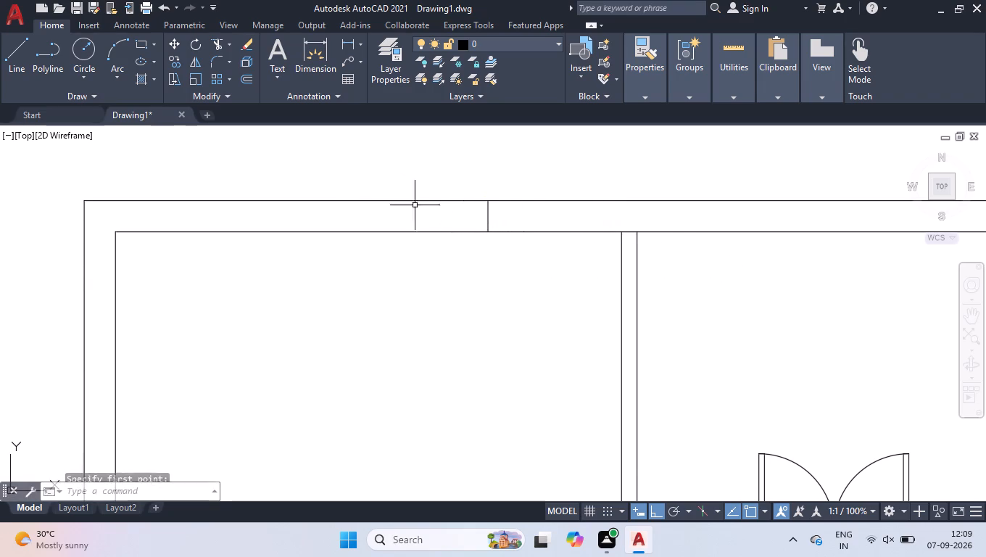
pyautogui.press('space')
pyautogui.click(319, 202)
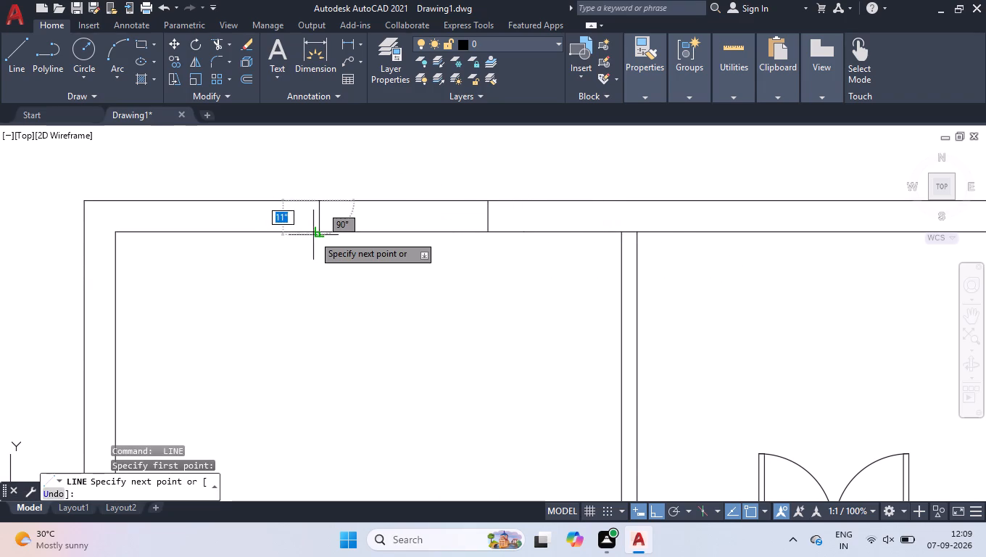
pyautogui.click(320, 232)
pyautogui.press('space')
pyautogui.press('space')
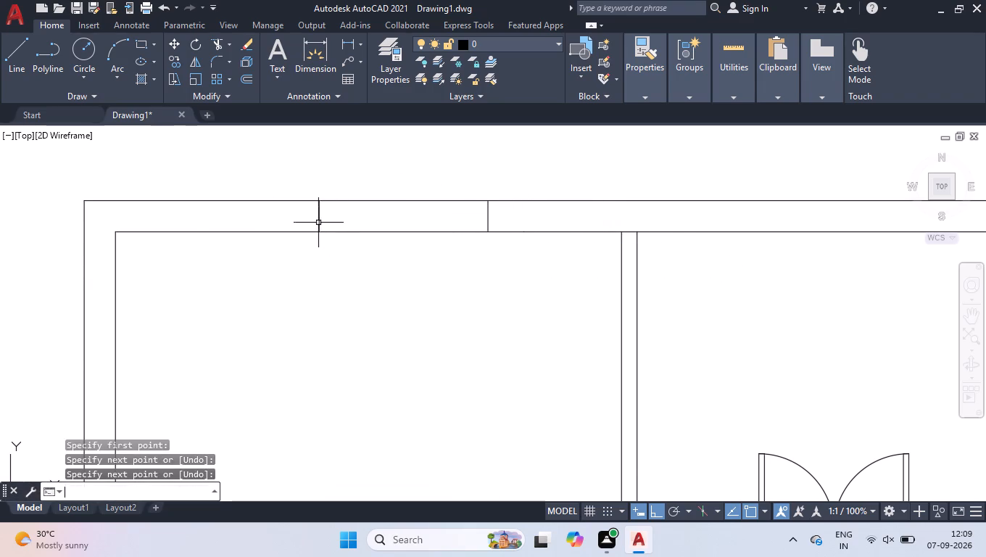
pyautogui.click(318, 218)
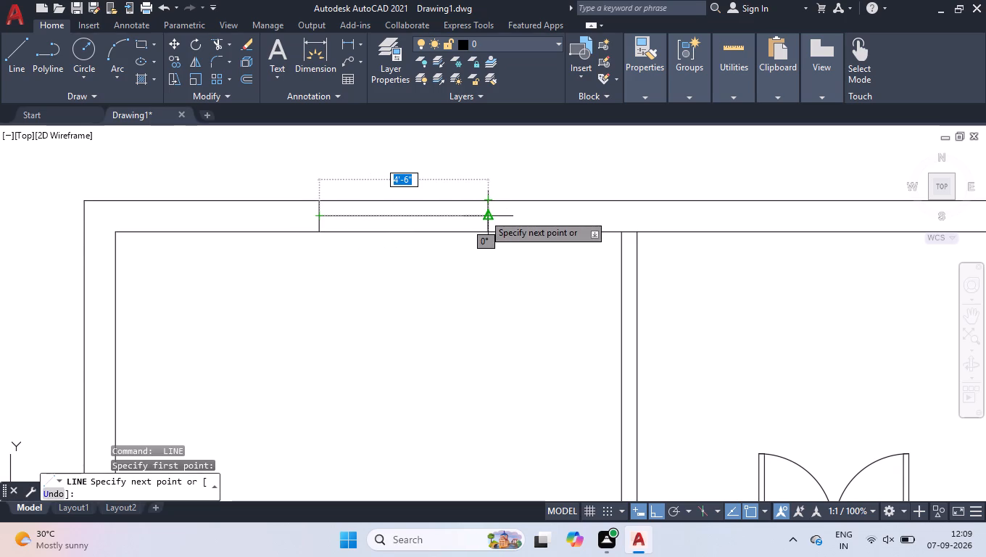
pyautogui.click(484, 214)
pyautogui.press('space')
# Draw a window in the top exterior wall of the middle room above the double door, with two jamb lines and a midline.
pyautogui.scroll(-2, 484, 215)
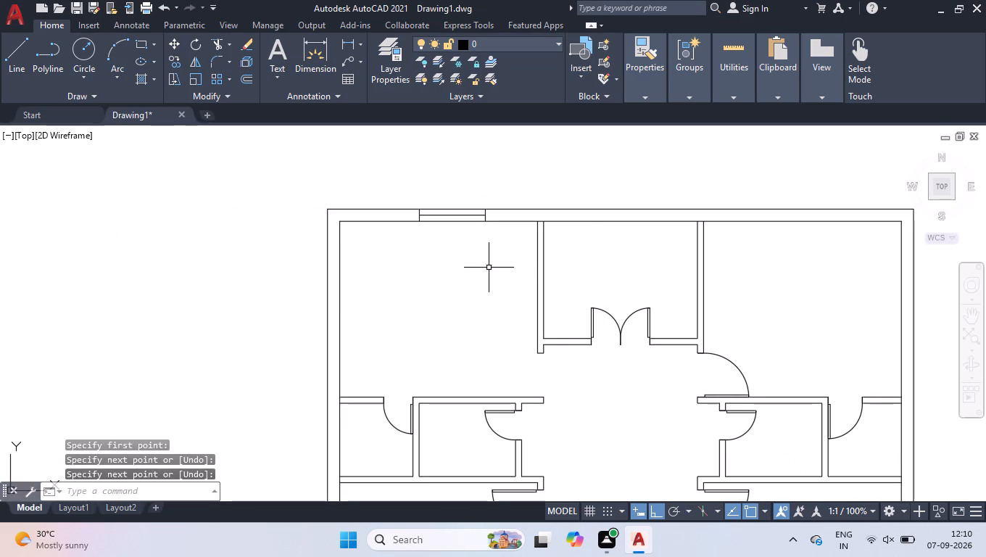
pyautogui.scroll(2, 711, 220)
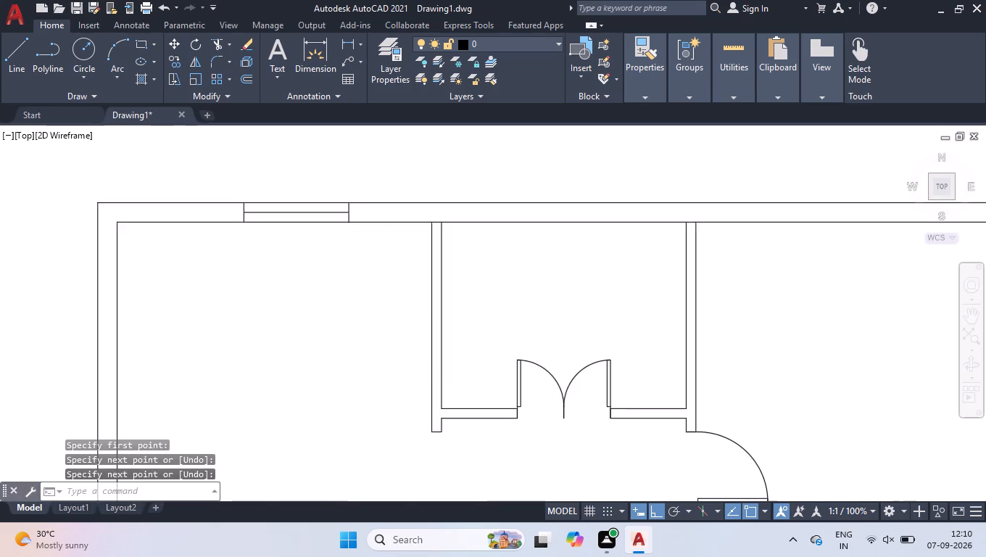
pyautogui.press('space')
pyautogui.click(381, 225)
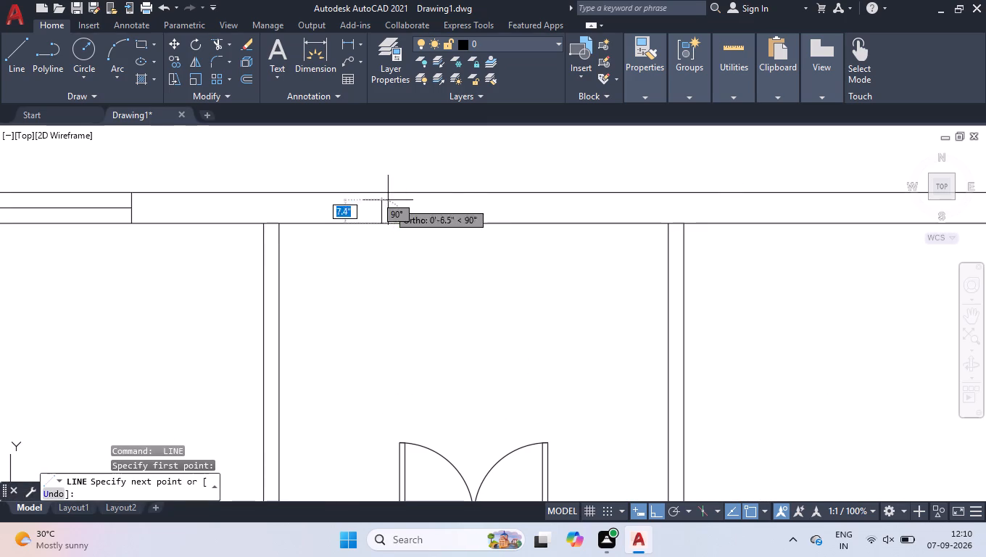
pyautogui.click(384, 192)
pyautogui.press('space')
pyautogui.press('space')
pyautogui.click(544, 193)
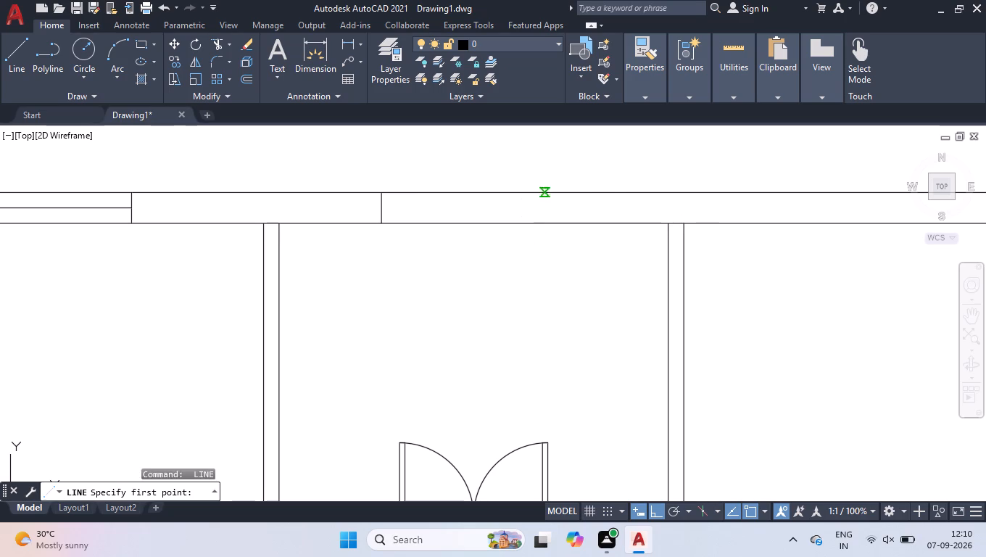
pyautogui.click(545, 223)
pyautogui.press('space')
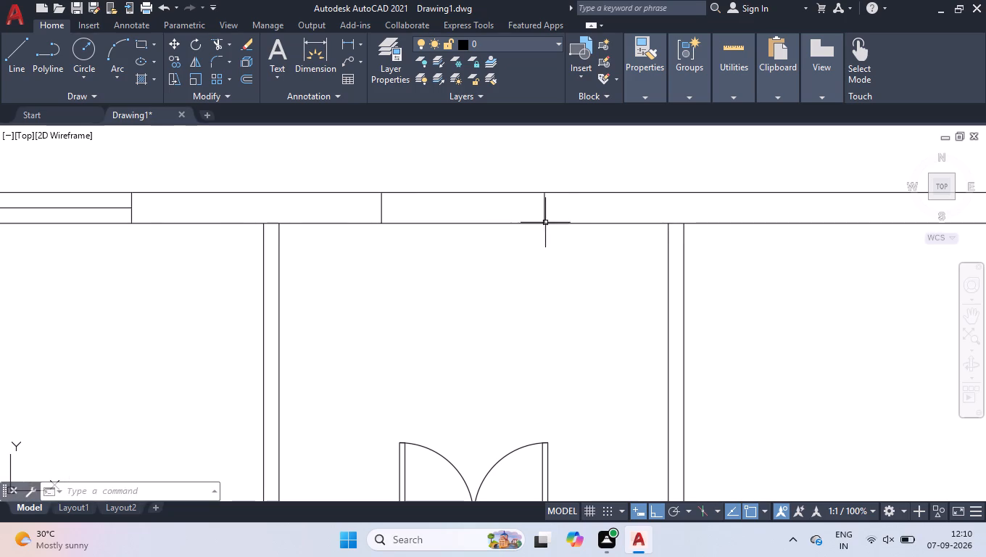
pyautogui.press('space')
pyautogui.click(377, 207)
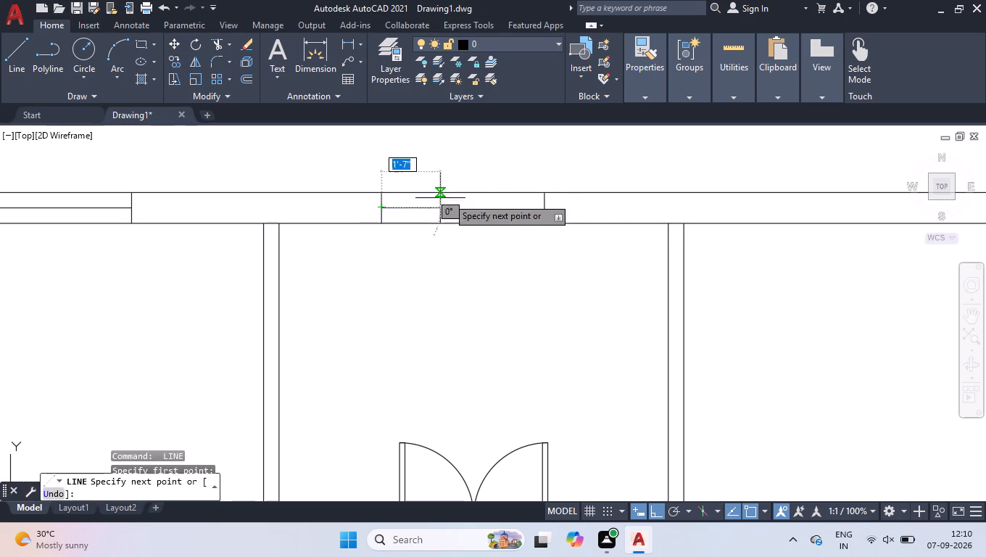
pyautogui.click(543, 210)
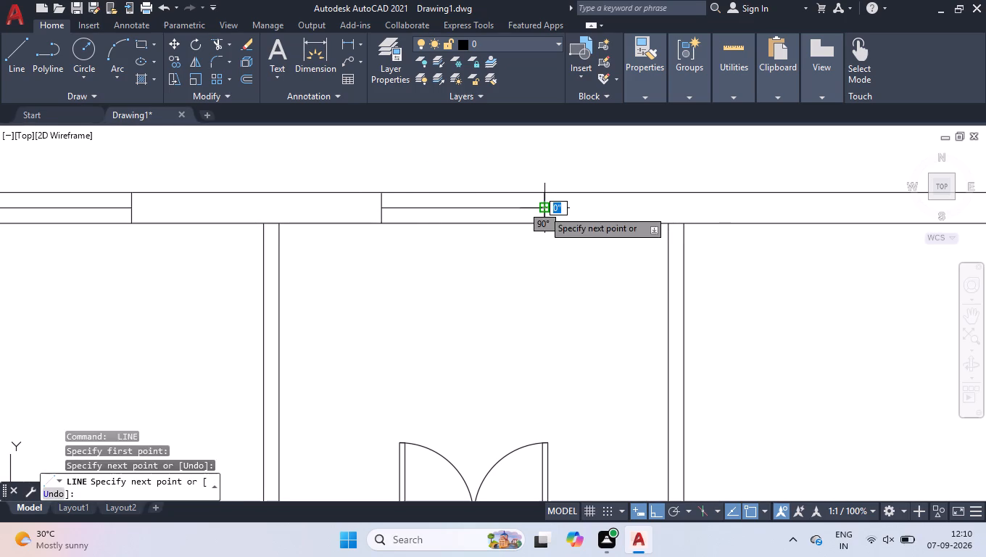
pyautogui.press('space')
# Draw a window in the top exterior wall of the upper-right room, with two jamb lines and a midline joining them.
pyautogui.scroll(-2, 544, 209)
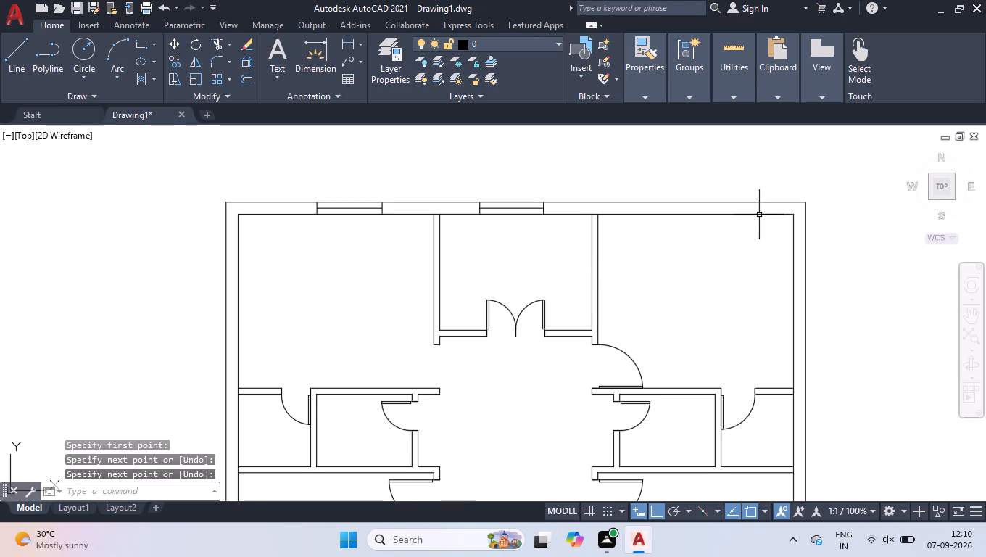
pyautogui.scroll(2, 771, 208)
pyautogui.press('space')
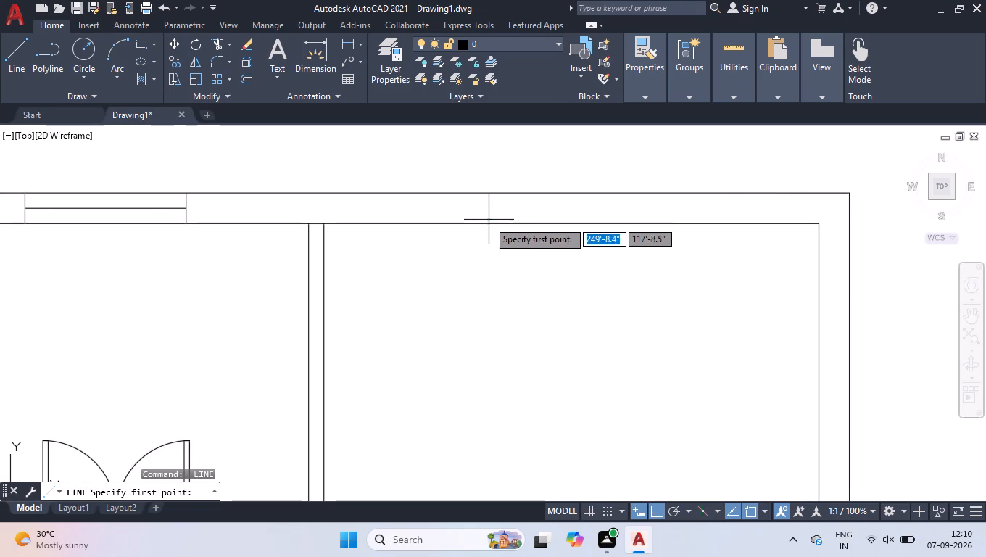
pyautogui.click(488, 220)
pyautogui.click(487, 186)
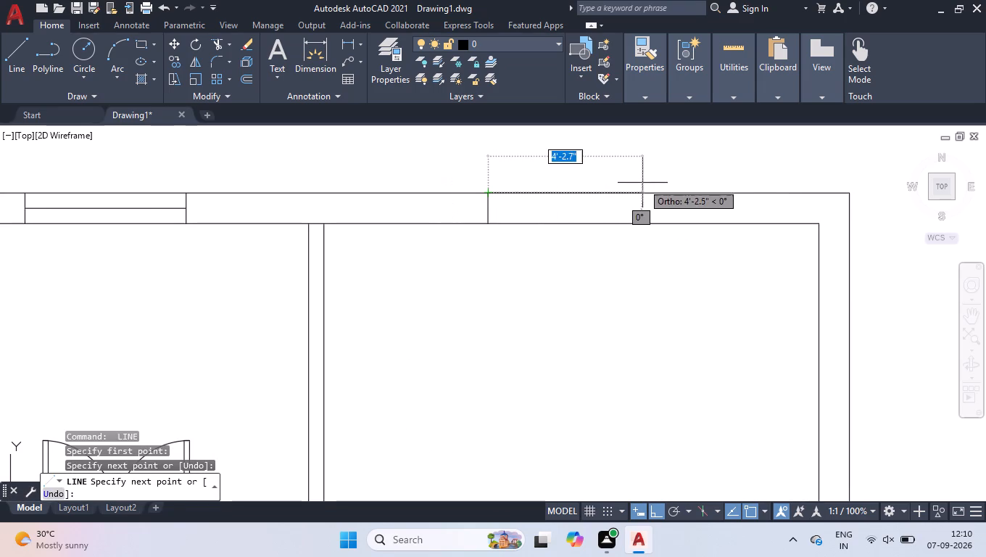
pyautogui.press('space')
pyautogui.press('space')
pyautogui.click(660, 194)
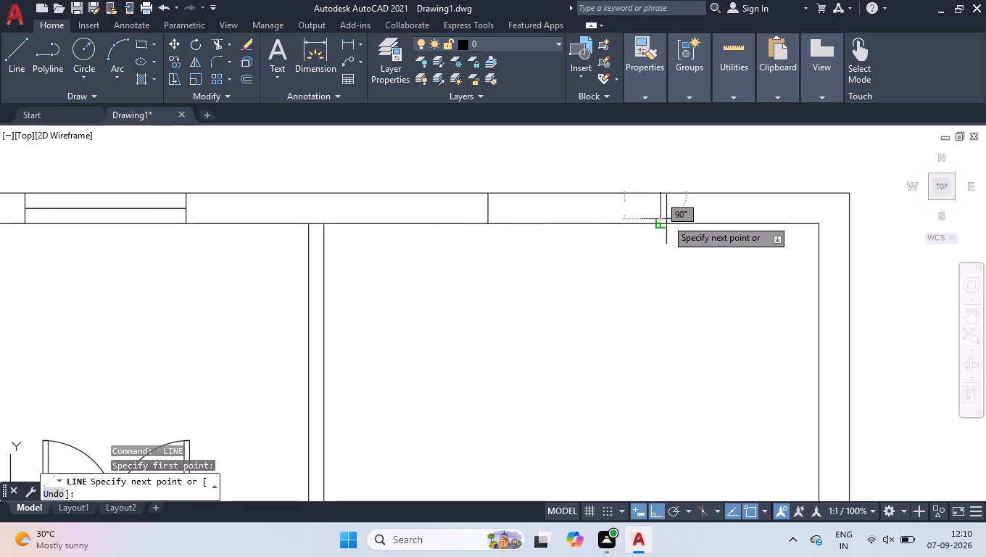
pyautogui.click(663, 226)
pyautogui.press('space')
pyautogui.press('space')
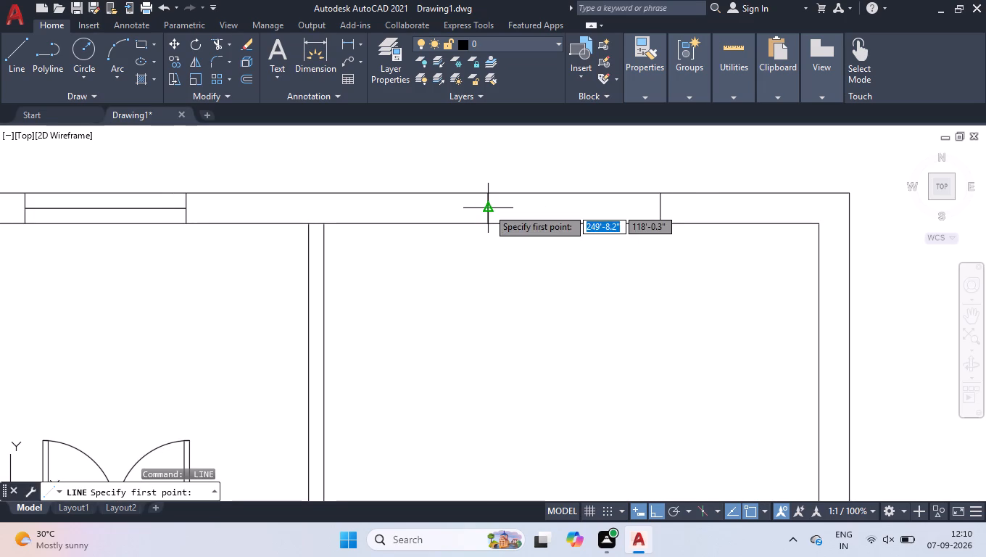
pyautogui.click(488, 208)
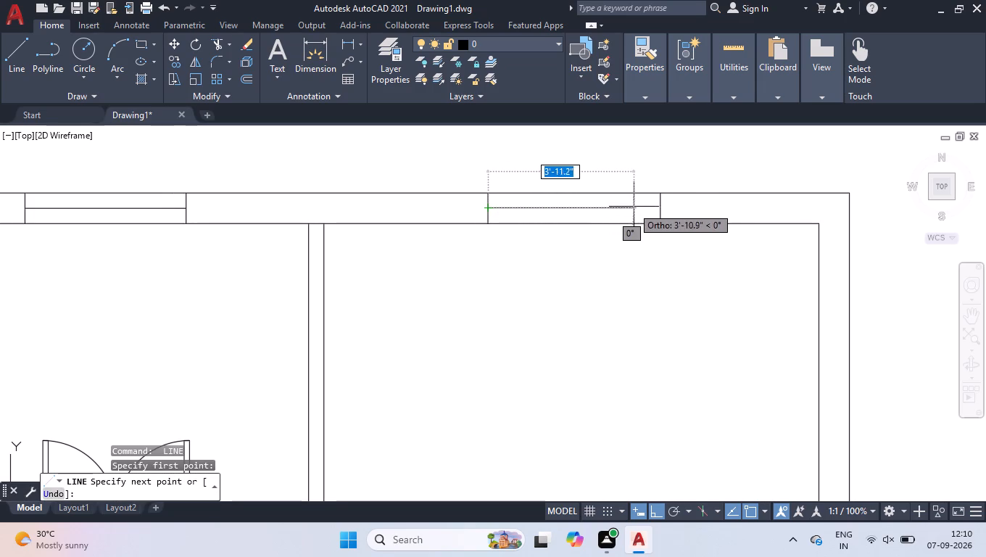
pyautogui.click(660, 209)
pyautogui.press('space')
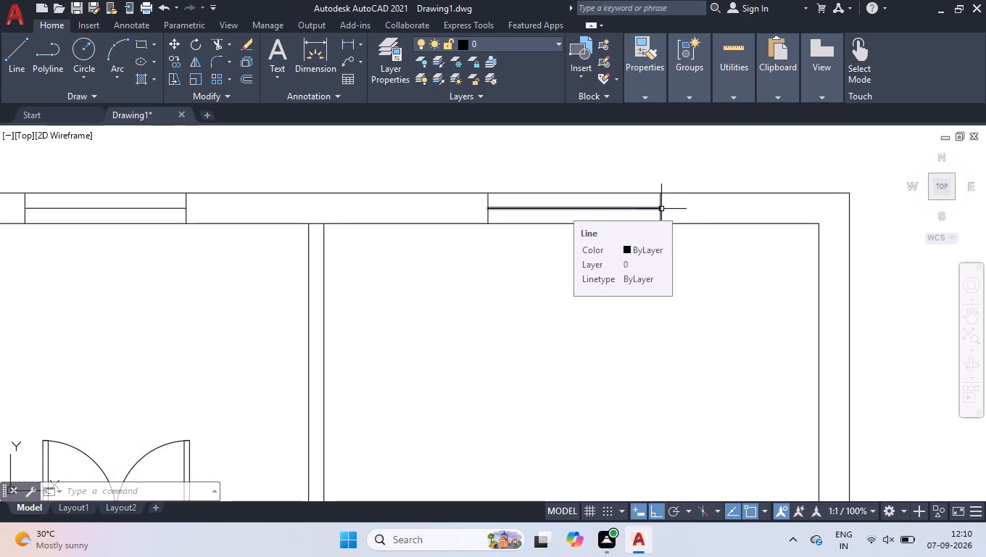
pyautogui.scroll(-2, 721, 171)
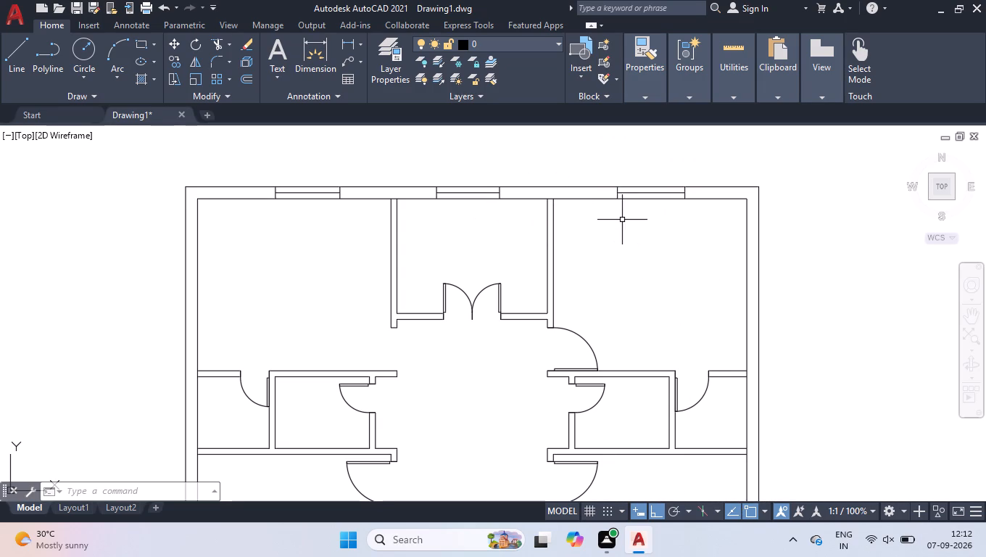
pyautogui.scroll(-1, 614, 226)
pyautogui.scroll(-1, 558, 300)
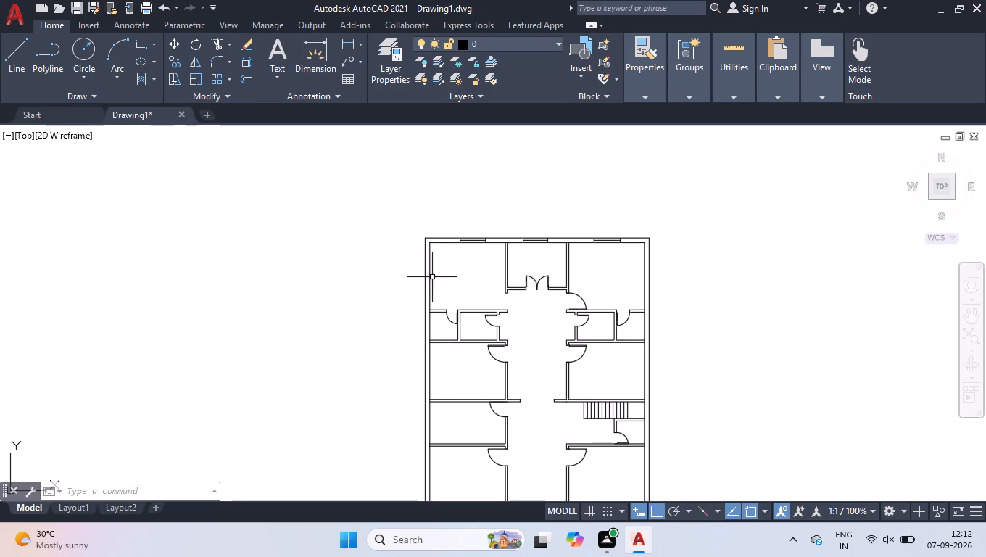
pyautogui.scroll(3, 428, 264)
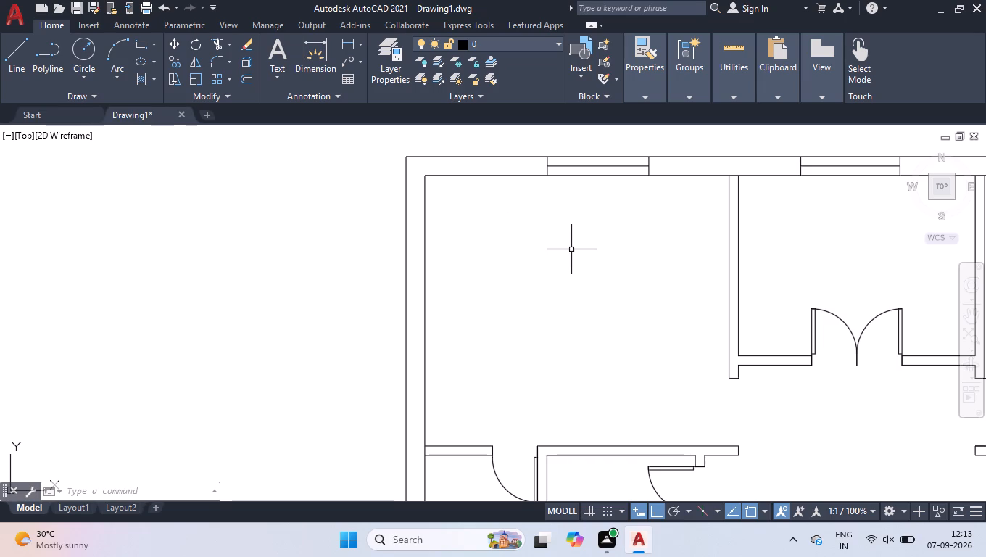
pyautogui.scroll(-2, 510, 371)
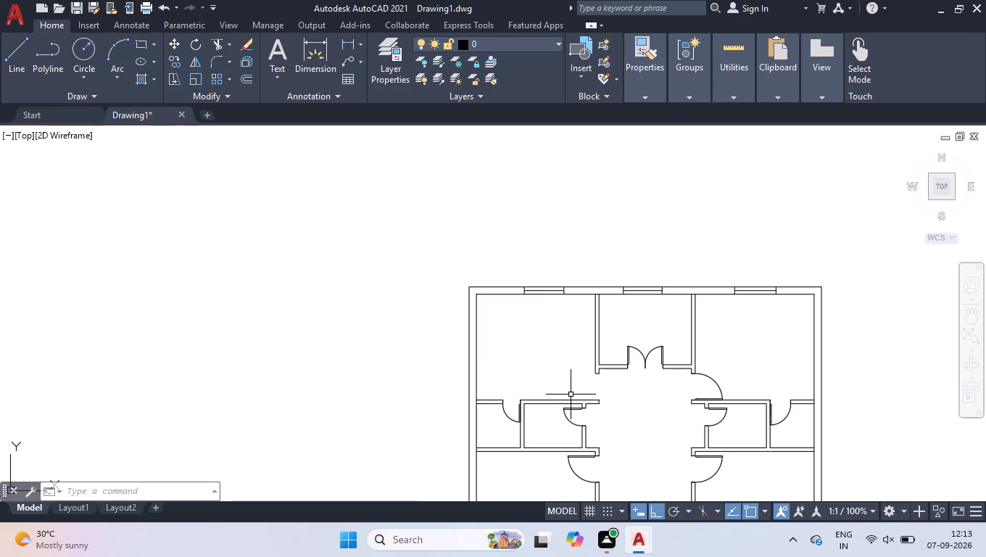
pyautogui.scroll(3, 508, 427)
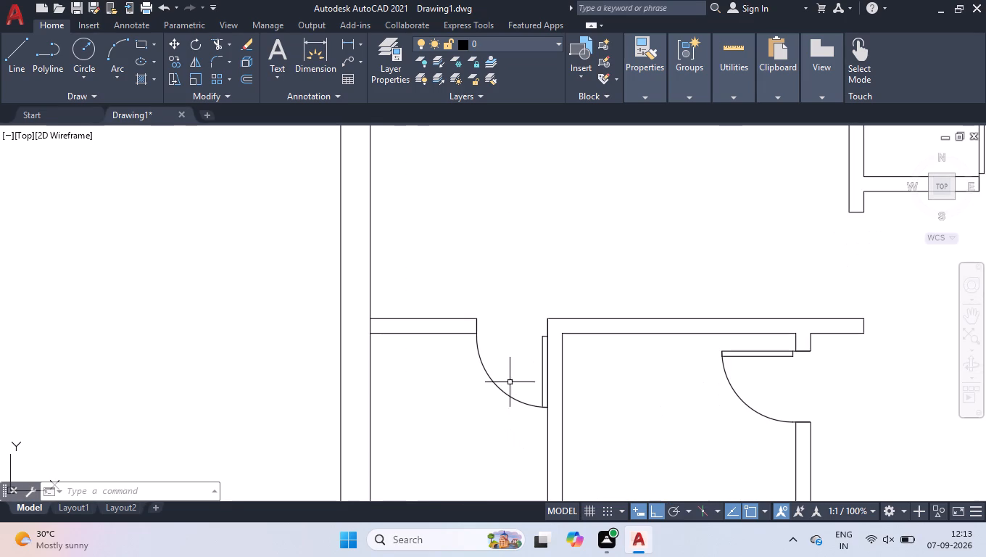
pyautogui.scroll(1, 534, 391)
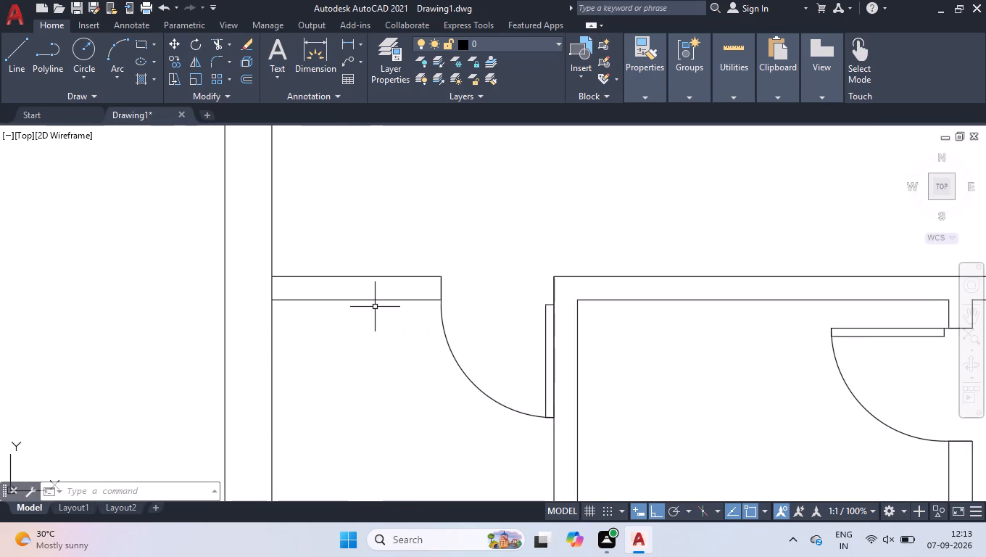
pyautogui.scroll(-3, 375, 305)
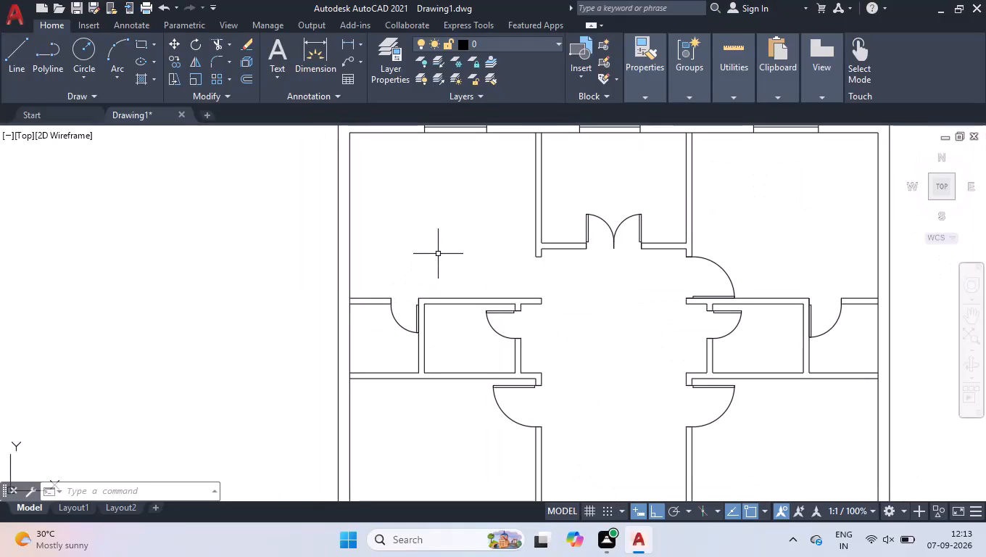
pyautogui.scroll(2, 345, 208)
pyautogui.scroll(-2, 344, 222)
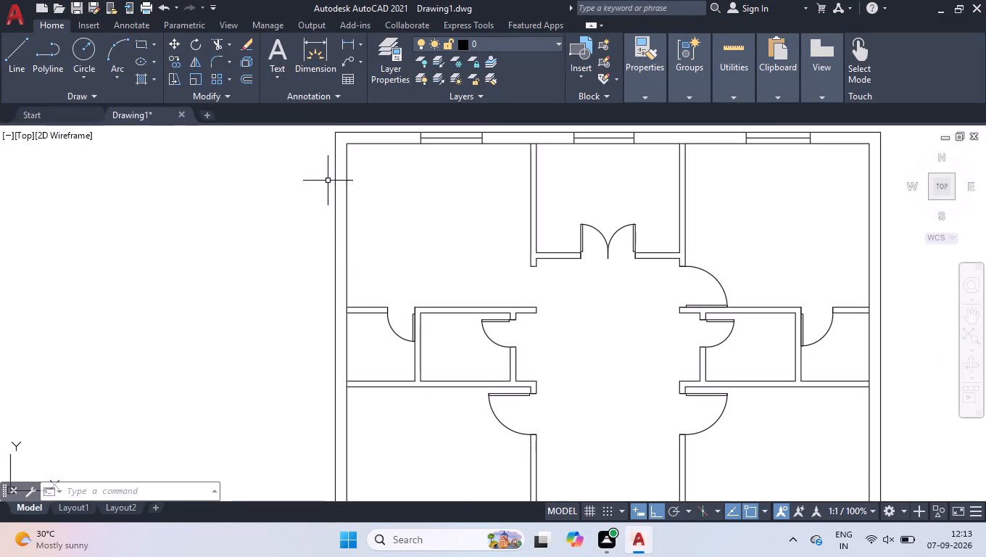
# Draw a window about 4'-6.5" long in the left exterior wall of the upper-left room, with two jamb lines and a midline.
pyautogui.scroll(1, 330, 136)
pyautogui.press('l')
pyautogui.press('Return')
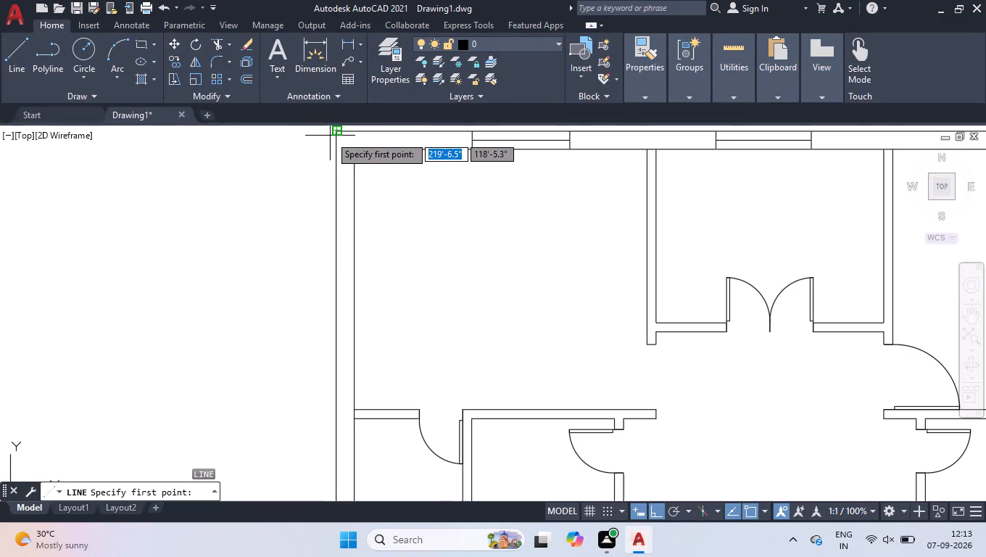
pyautogui.click(352, 222)
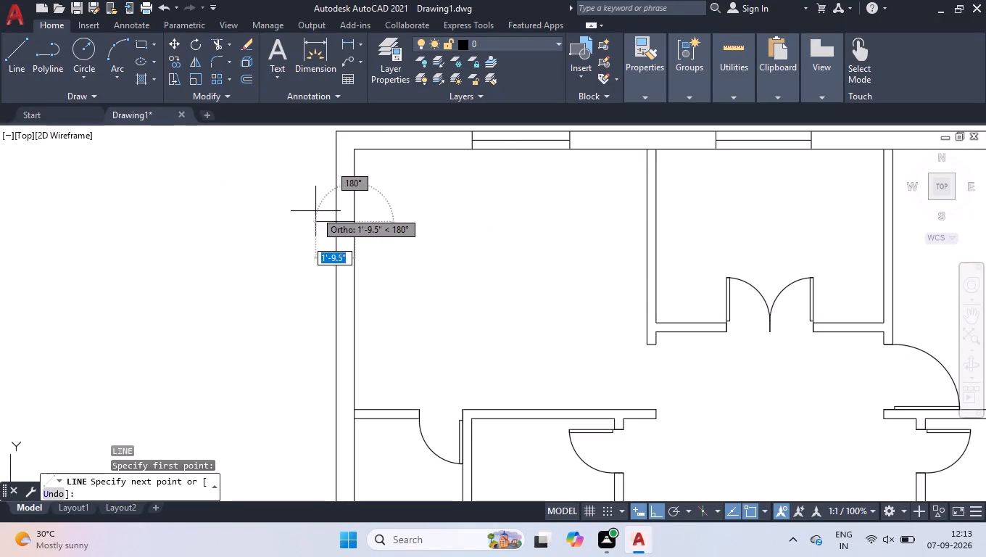
pyautogui.click(338, 223)
pyautogui.press('space')
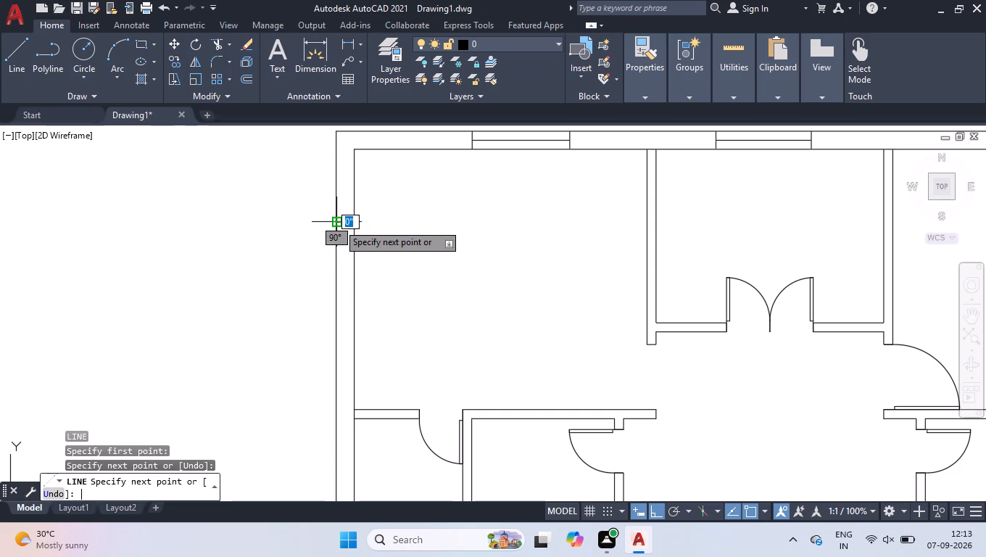
pyautogui.press('space')
pyautogui.click(355, 321)
pyautogui.click(339, 321)
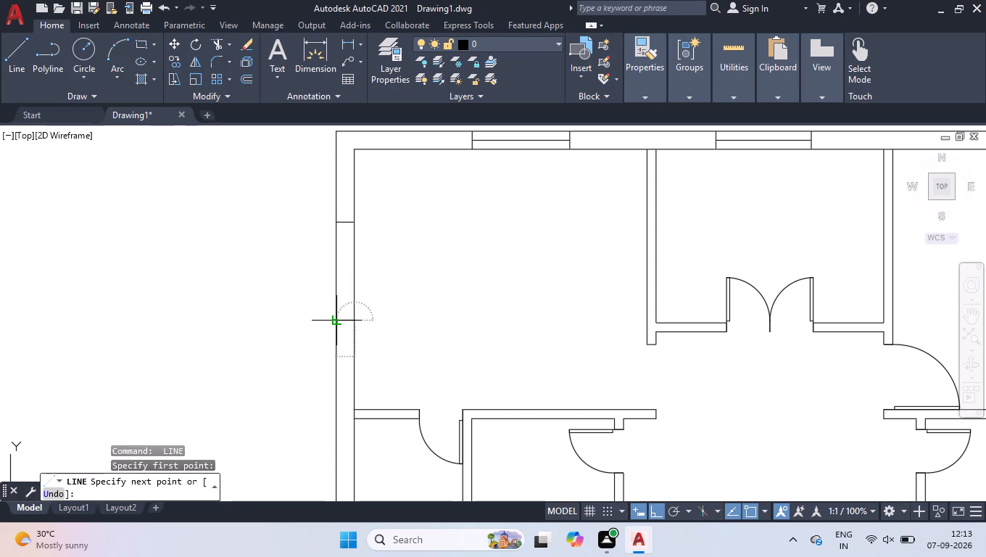
pyautogui.press('space')
pyautogui.scroll(1, 326, 275)
pyautogui.press('space')
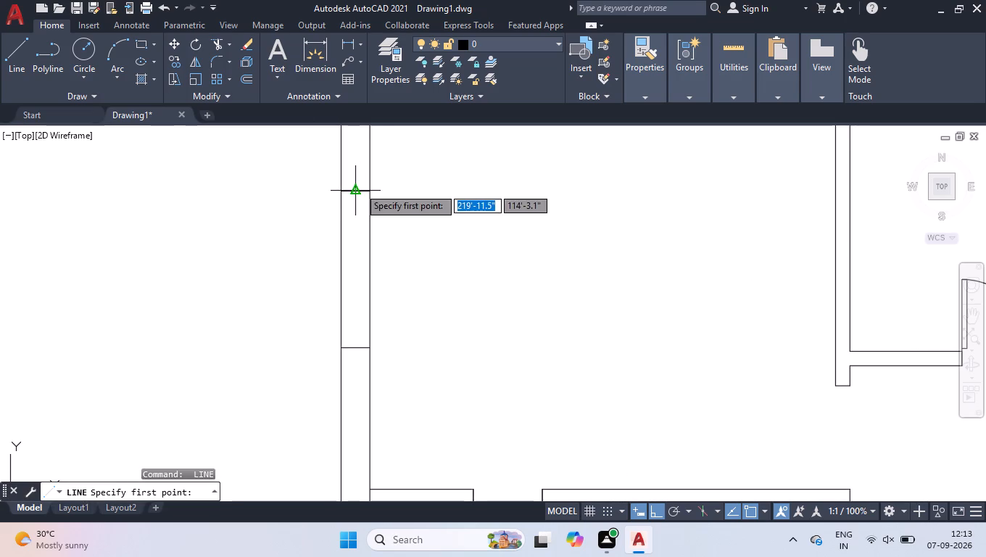
pyautogui.click(355, 188)
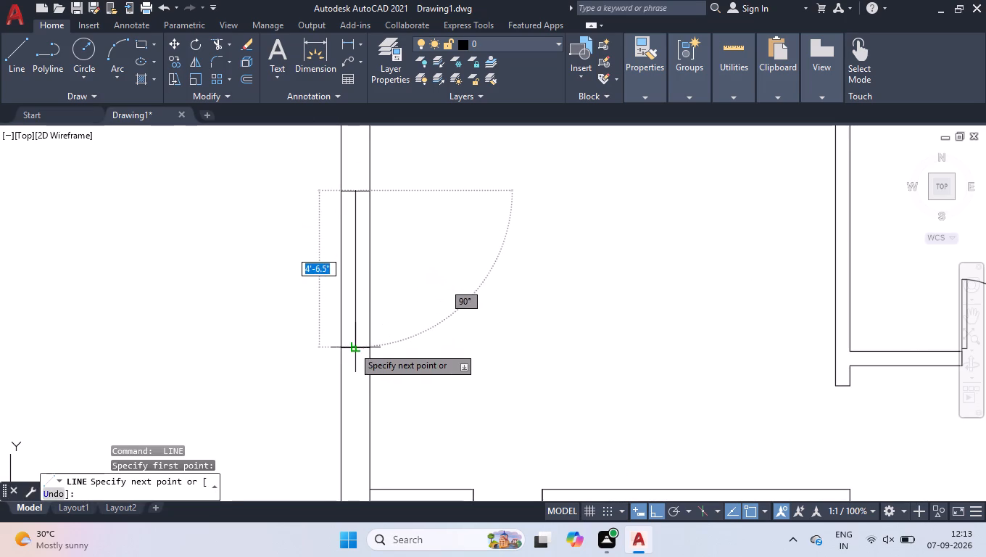
pyautogui.click(354, 350)
pyautogui.press('space')
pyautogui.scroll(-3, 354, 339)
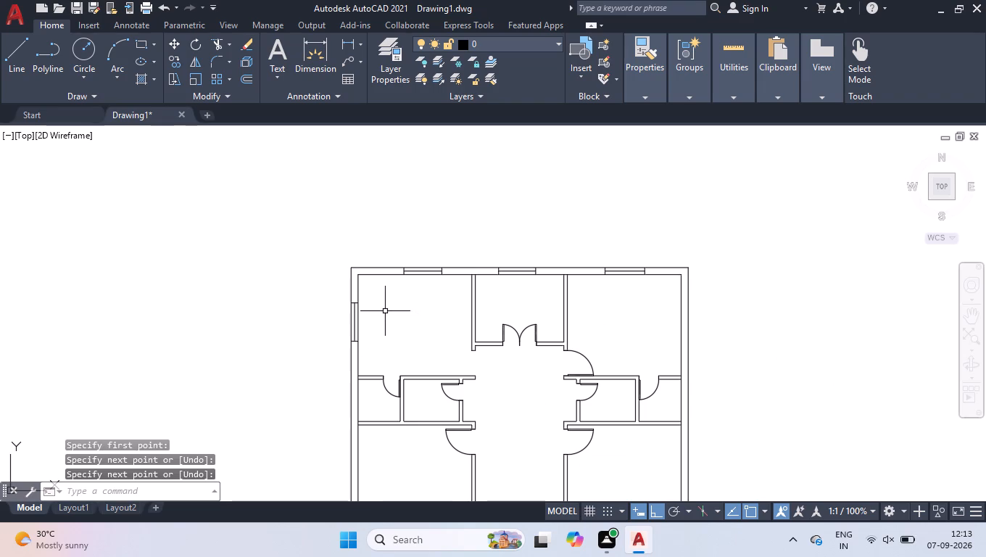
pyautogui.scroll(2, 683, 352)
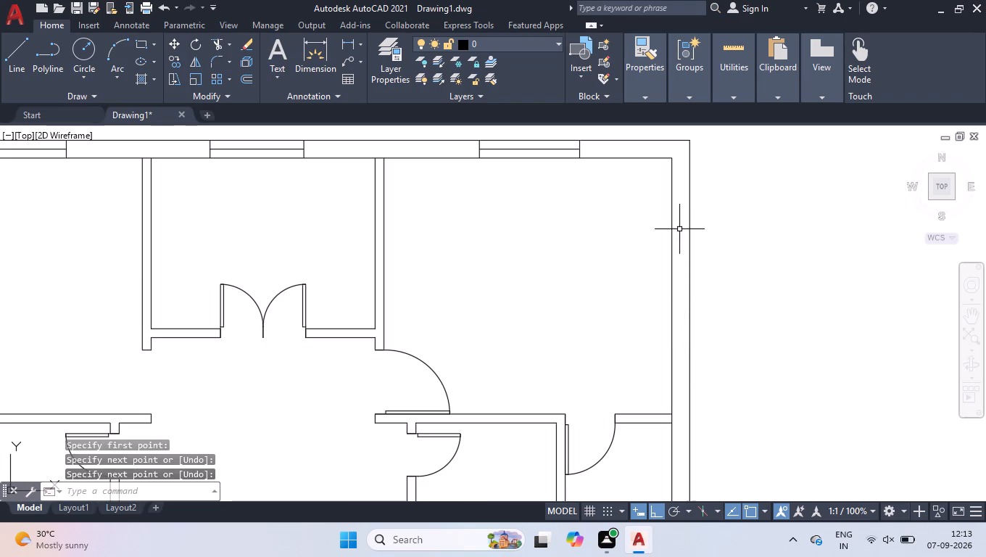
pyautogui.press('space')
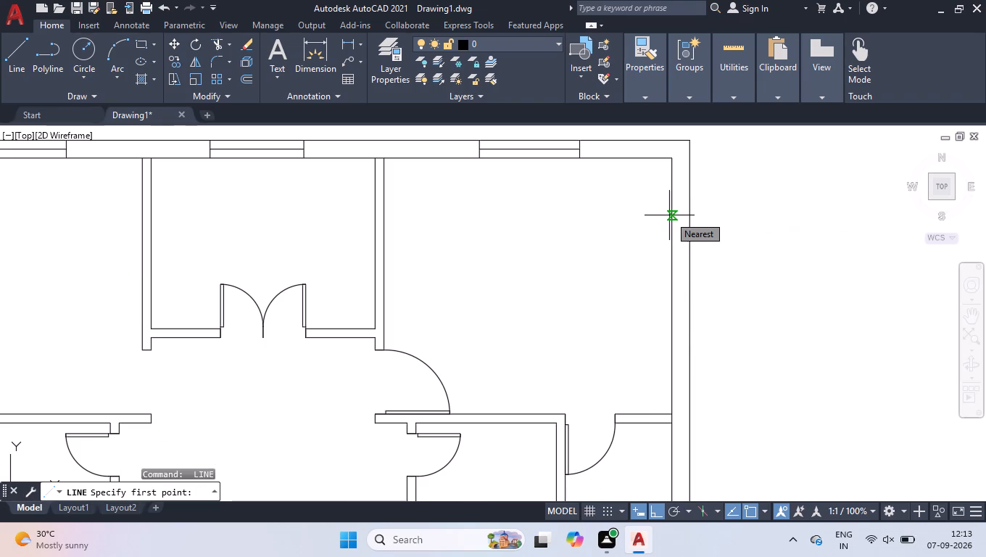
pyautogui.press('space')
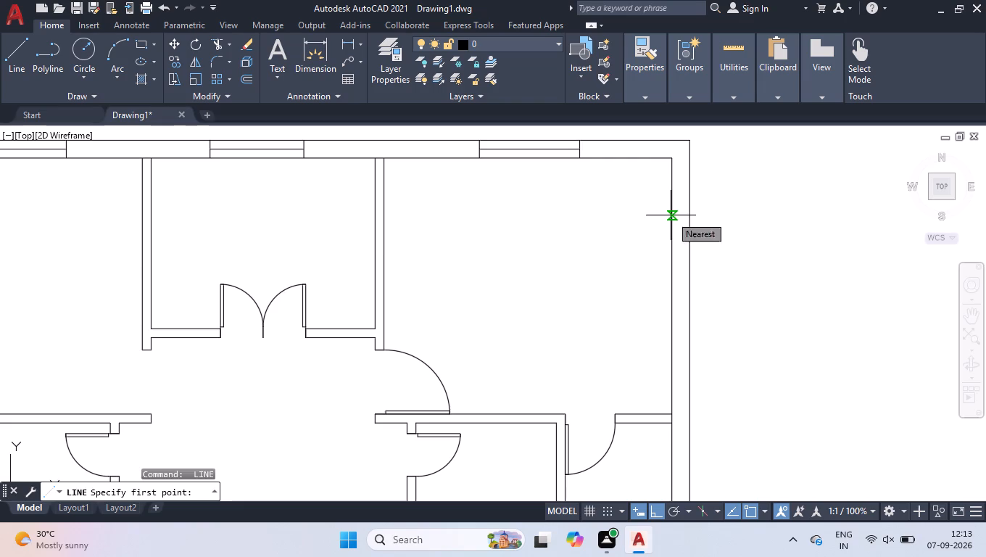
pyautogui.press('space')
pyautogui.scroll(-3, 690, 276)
# Draw a window about 2'-2" long in the left exterior wall of the small room below the upper-left room, with two jambs and a midline.
pyautogui.scroll(1, 496, 339)
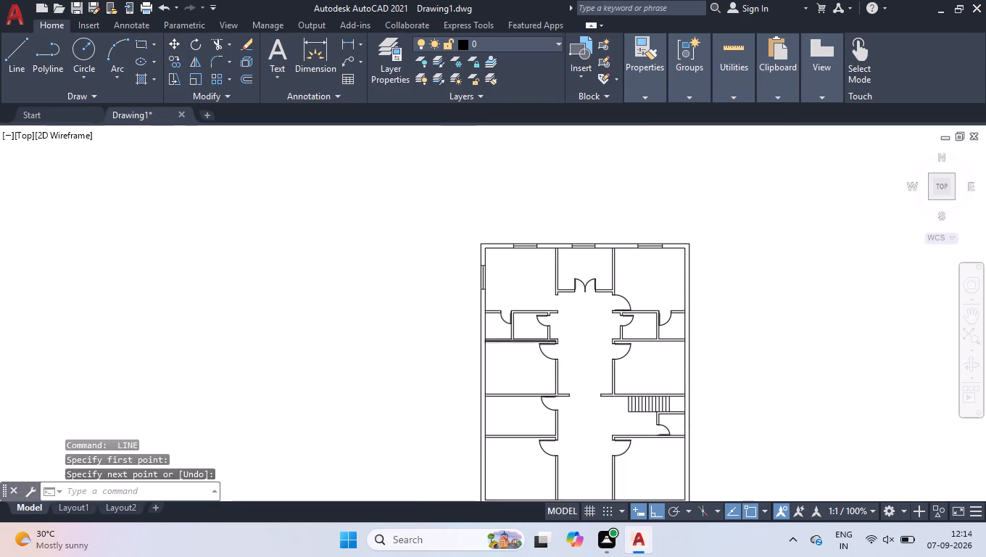
pyautogui.scroll(1, 496, 339)
pyautogui.scroll(2, 452, 289)
pyautogui.press('space')
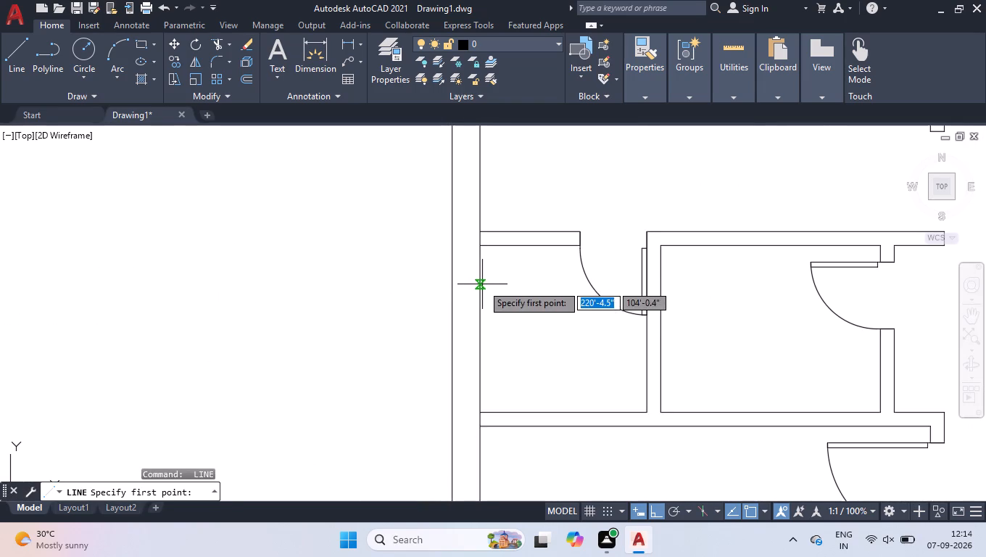
pyautogui.click(482, 284)
pyautogui.click(455, 287)
pyautogui.press('space')
pyautogui.press('space')
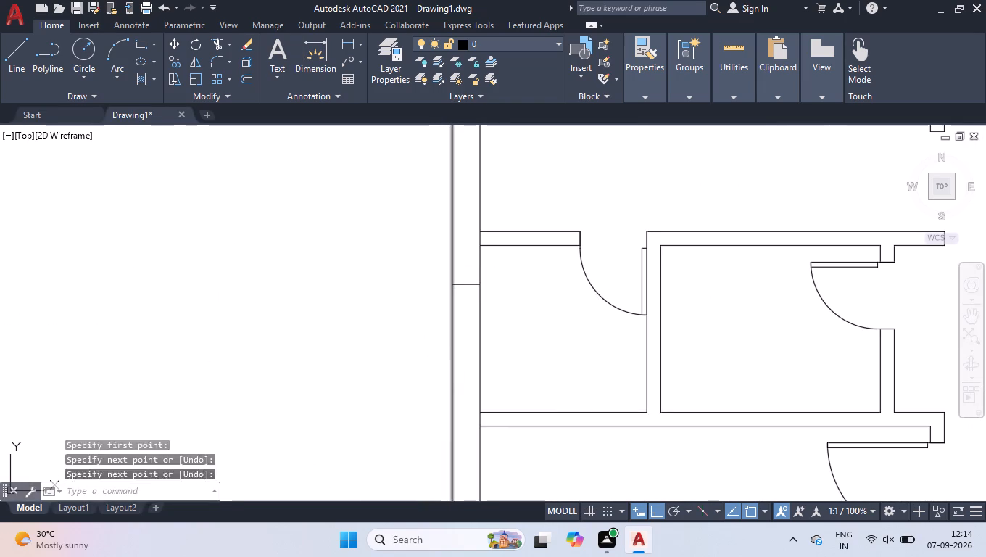
pyautogui.click(478, 358)
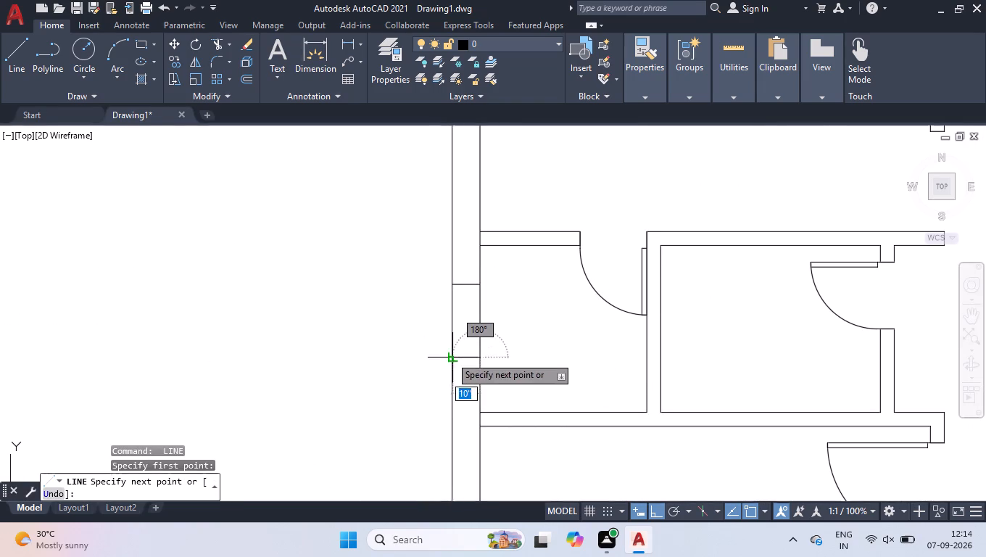
pyautogui.click(450, 356)
pyautogui.press('space')
pyautogui.press('space')
pyautogui.click(463, 356)
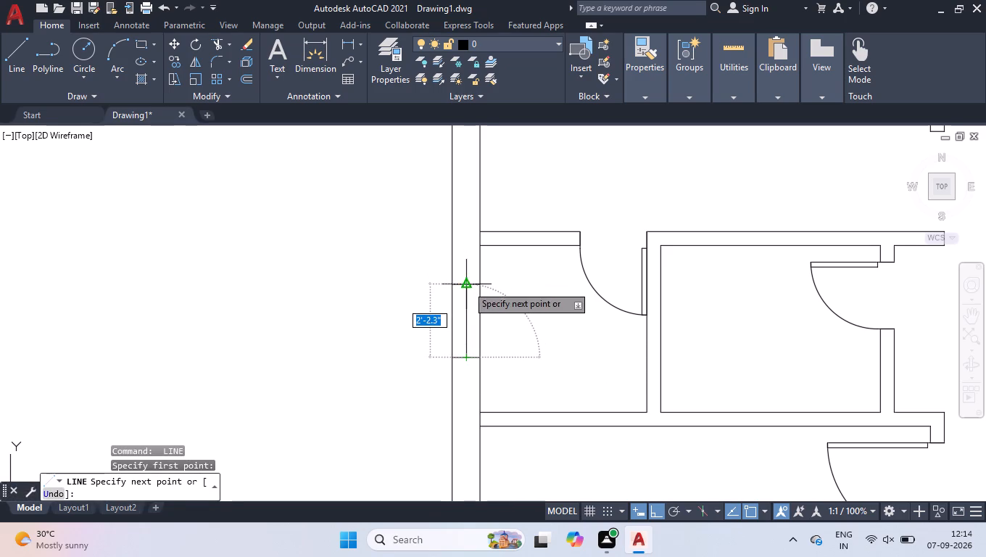
pyautogui.click(467, 285)
pyautogui.press('space')
# Draw a window about 5'-1" long in the left exterior wall of the room below the small rooms, using two jamb lines and a midline.
pyautogui.scroll(-4, 464, 307)
pyautogui.scroll(2, 467, 372)
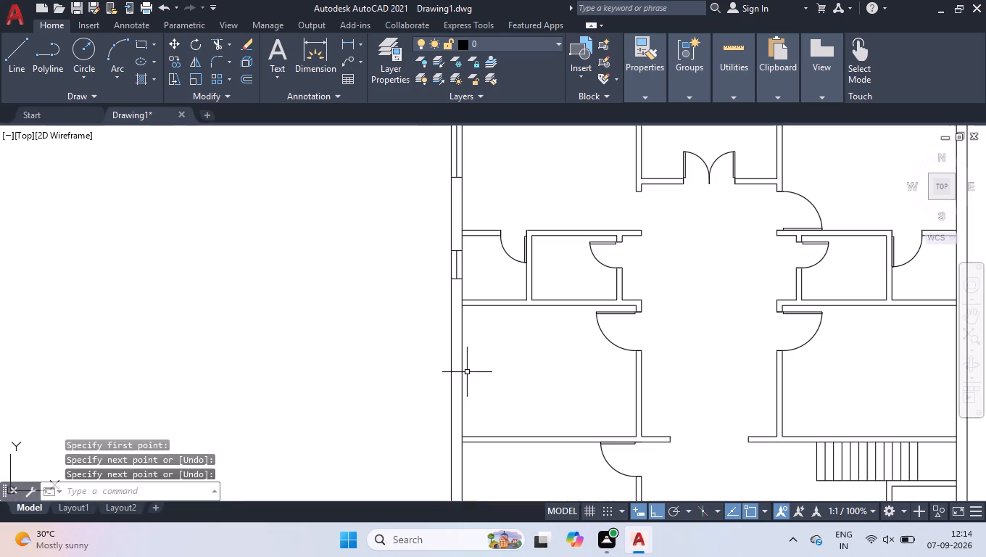
pyautogui.press('space')
pyautogui.scroll(1, 456, 337)
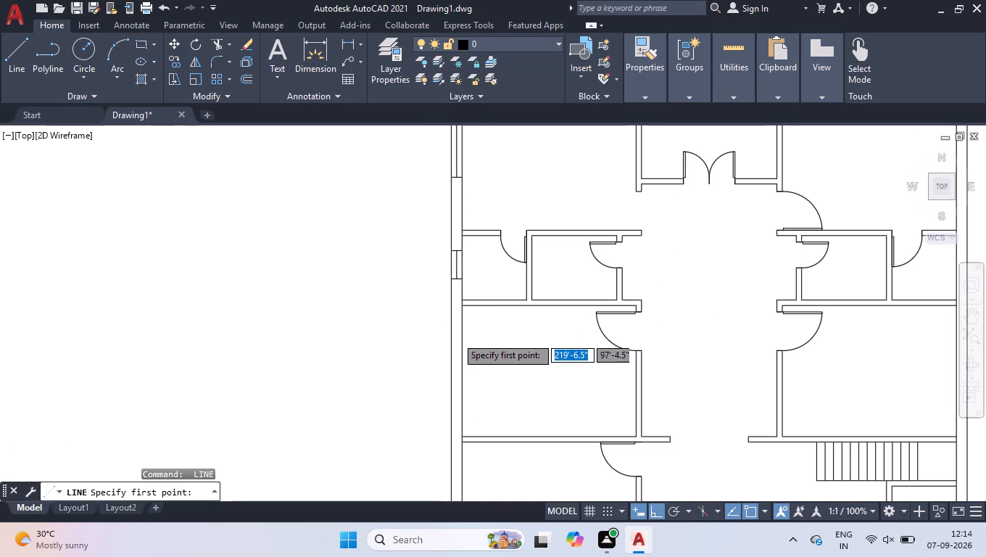
pyautogui.scroll(1, 456, 337)
pyautogui.click(465, 323)
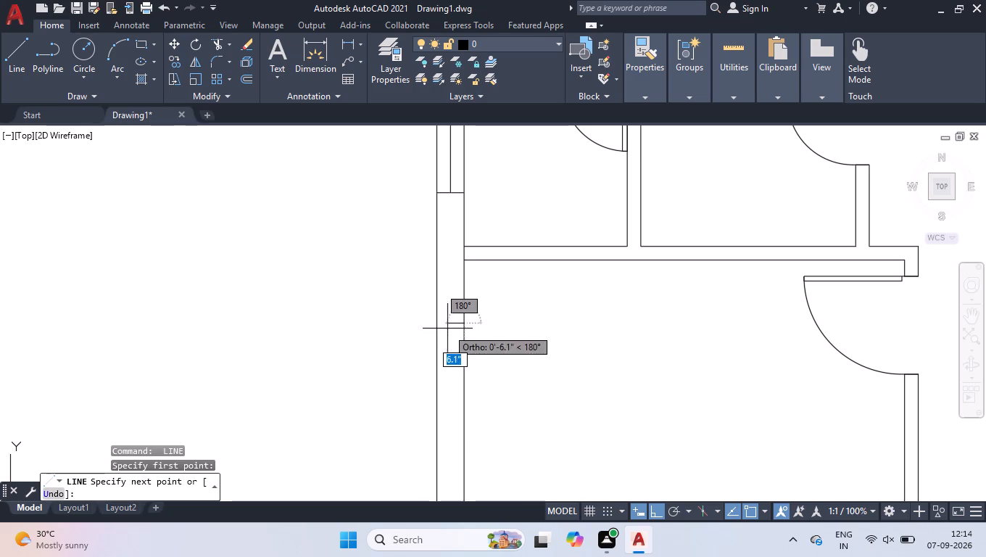
pyautogui.click(435, 326)
pyautogui.scroll(-3, 436, 327)
pyautogui.scroll(3, 444, 370)
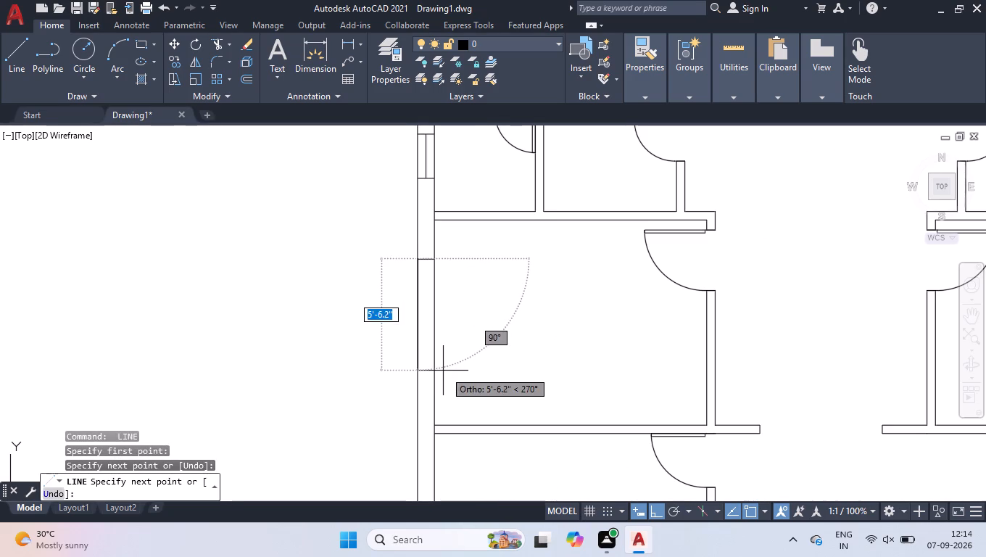
pyautogui.press('space')
pyautogui.press('space')
pyautogui.click(435, 362)
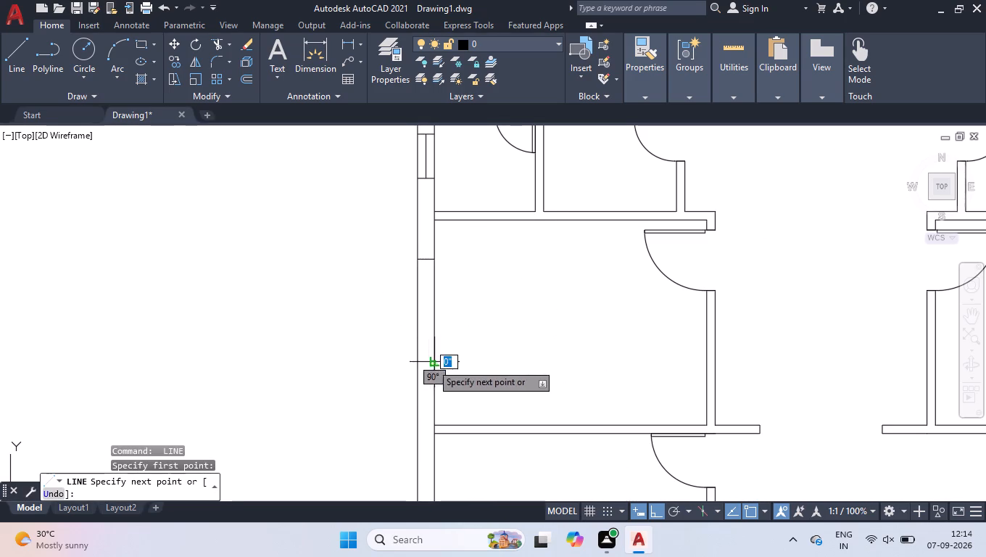
pyautogui.click(415, 364)
pyautogui.press('space')
pyautogui.scroll(2, 423, 329)
pyautogui.press('space')
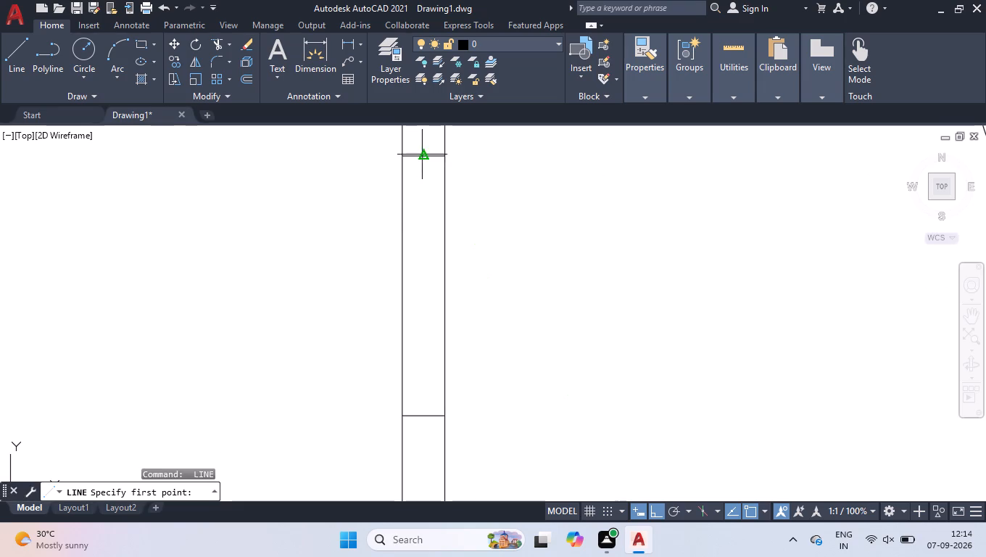
pyautogui.click(422, 160)
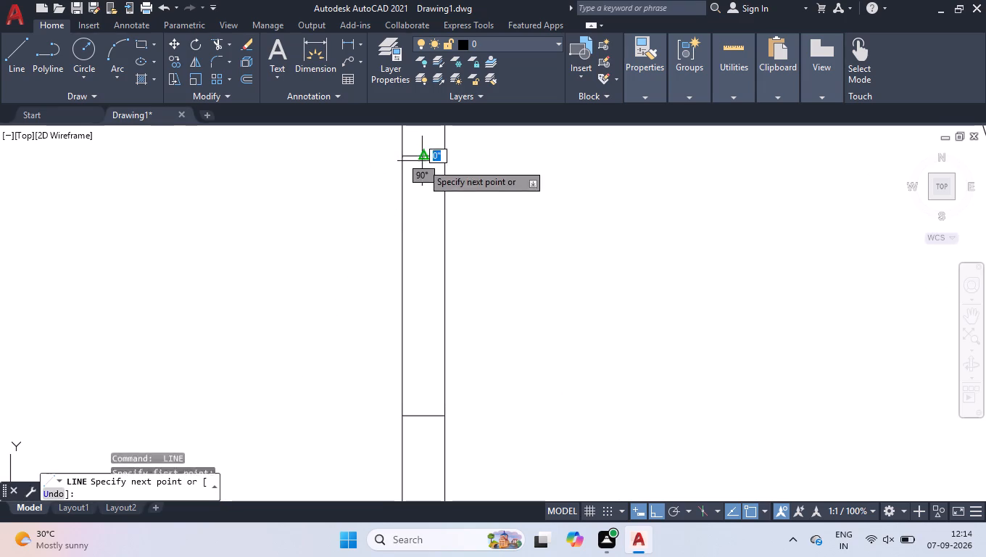
pyautogui.click(422, 412)
pyautogui.press('space')
# Draw a window about 3'-4" long in the left exterior wall of the room above the bottom-left room, with two jambs and a midline.
pyautogui.scroll(-5, 438, 341)
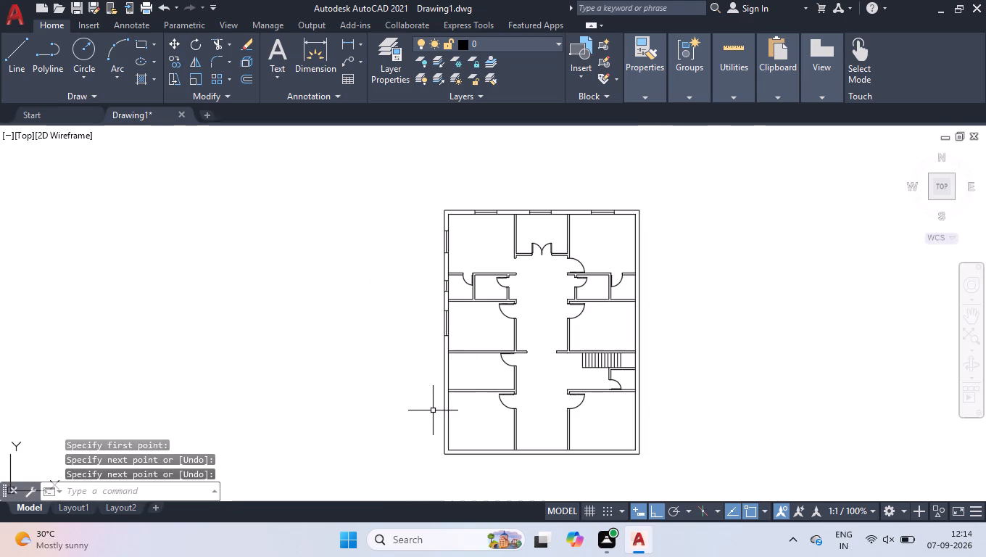
pyautogui.scroll(3, 439, 376)
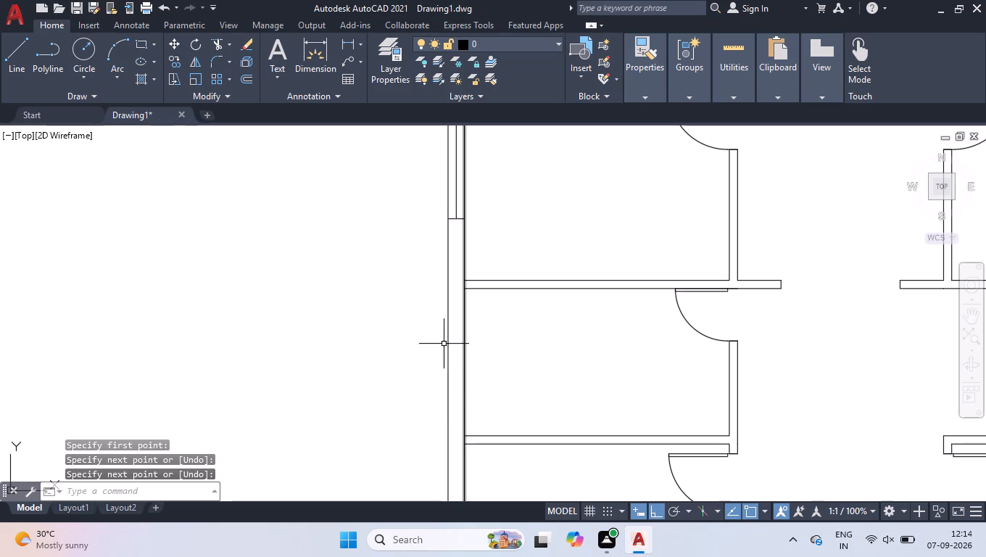
pyautogui.press('space')
pyautogui.click(448, 331)
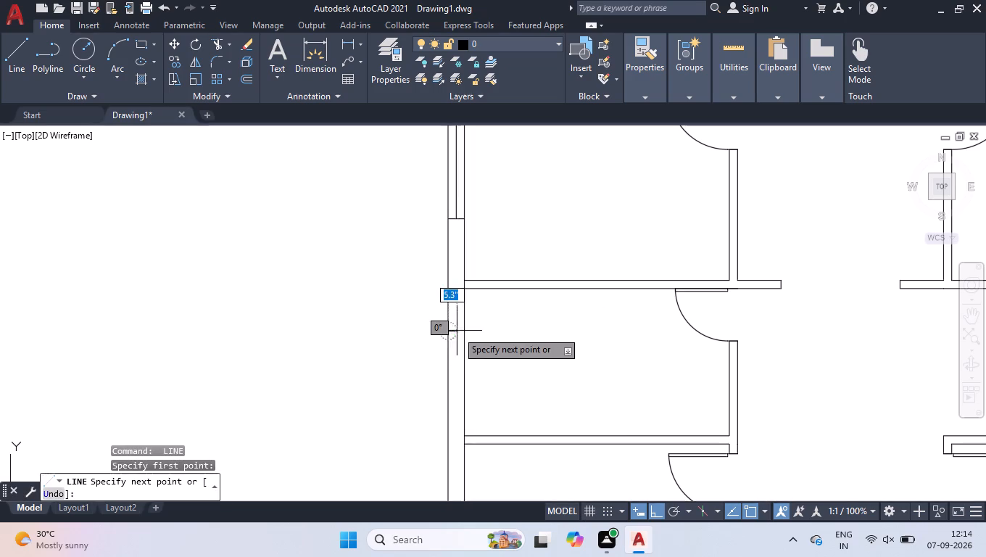
pyautogui.click(463, 331)
pyautogui.press('space')
pyautogui.press('space')
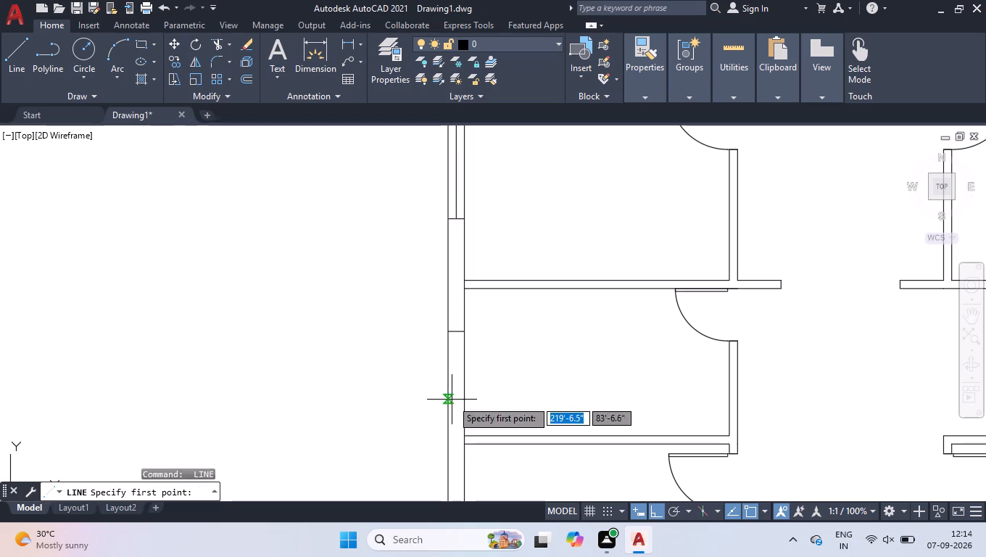
pyautogui.click(452, 400)
pyautogui.click(462, 402)
pyautogui.scroll(2, 454, 384)
pyautogui.press('space')
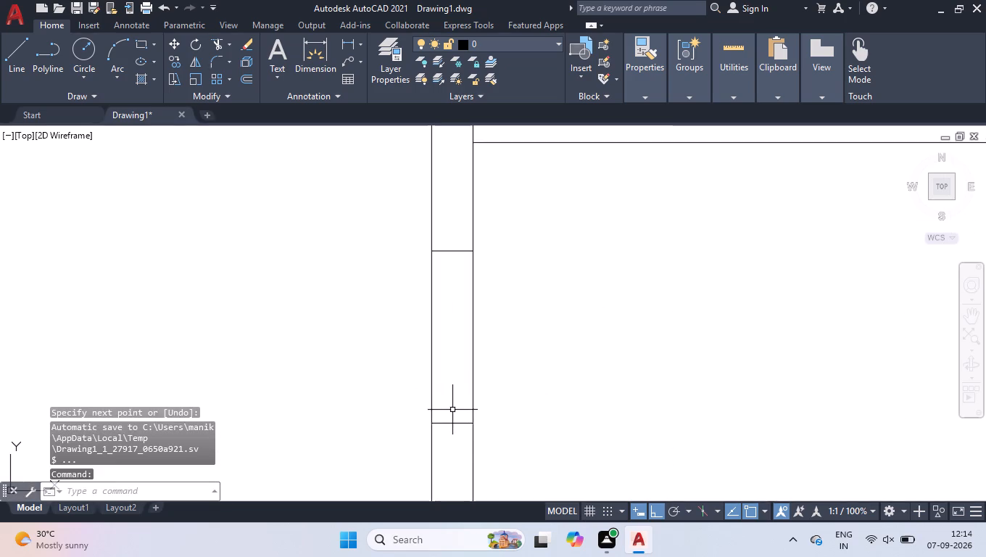
pyautogui.press('space')
pyautogui.moveTo(450, 421); pyautogui.dragTo(450, 408)
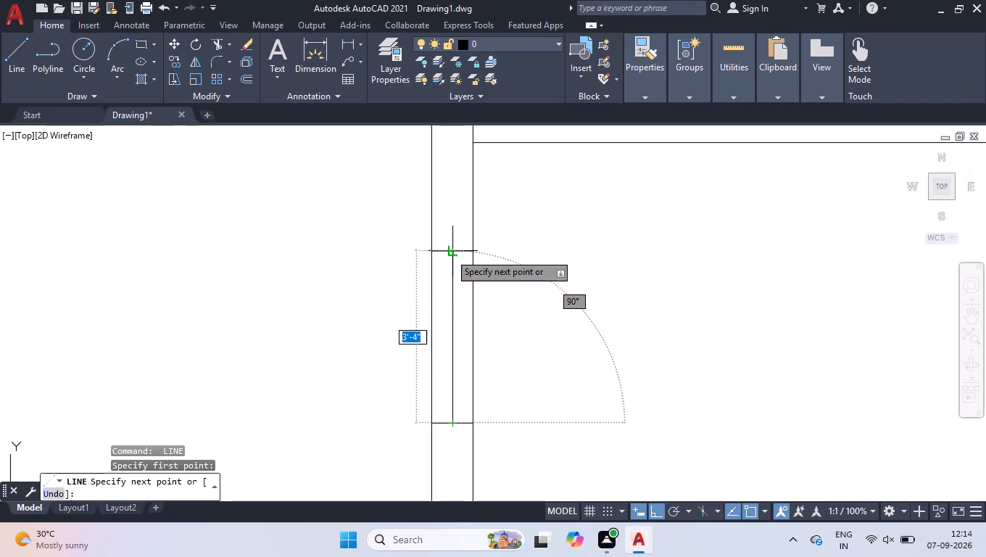
pyautogui.click(449, 249)
pyautogui.press('space')
# Draw a window in the left exterior wall of the bottom-left room, with two jamb lines and a midline.
pyautogui.scroll(-3, 449, 258)
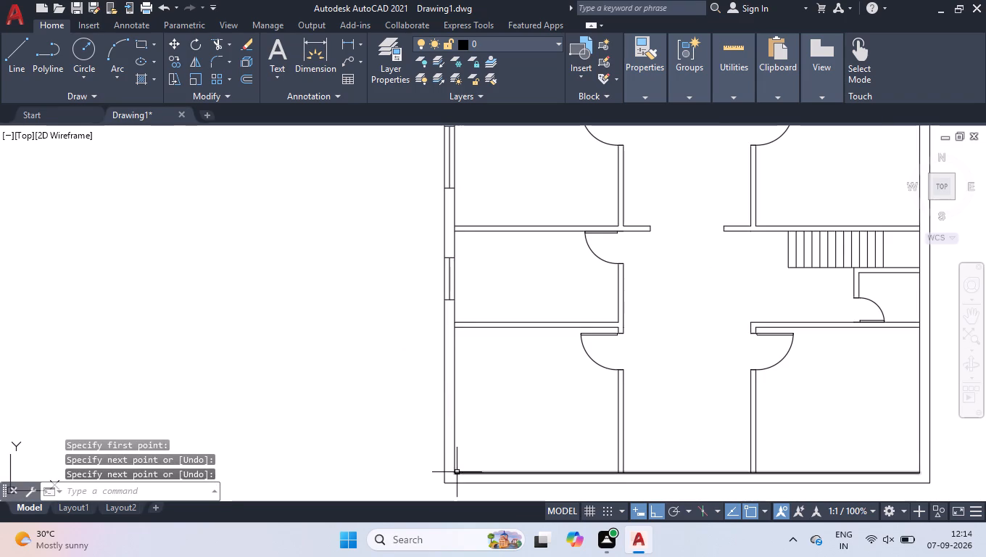
pyautogui.scroll(2, 448, 418)
pyautogui.press('space')
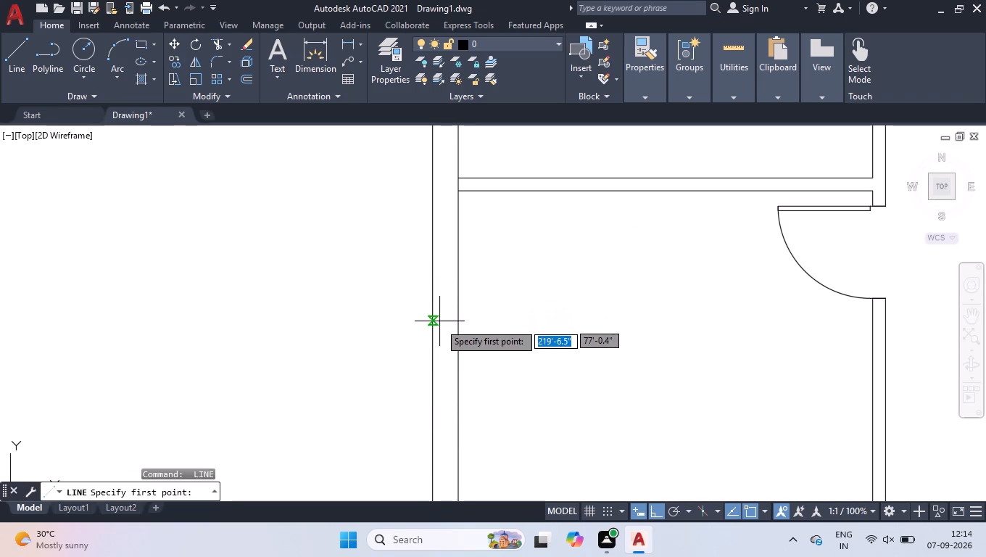
pyautogui.click(438, 331)
pyautogui.click(455, 331)
pyautogui.press('space')
pyautogui.scroll(-3, 455, 331)
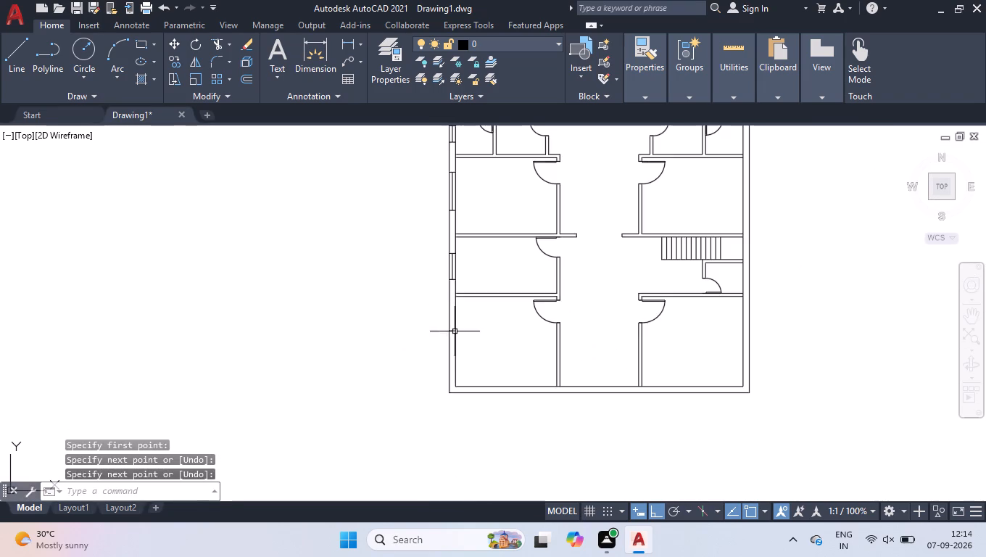
pyautogui.scroll(2, 451, 370)
pyautogui.press('space')
pyautogui.click(442, 355)
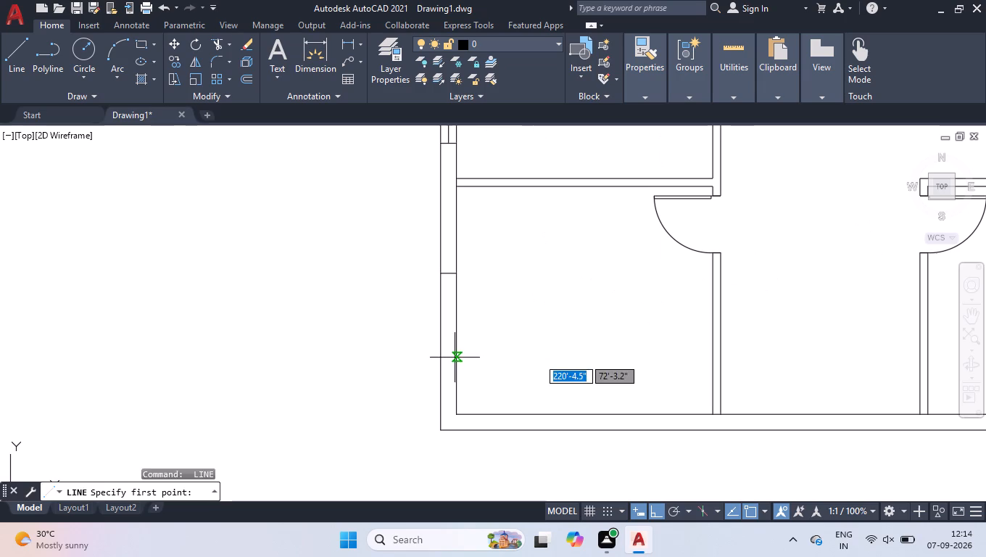
pyautogui.click(455, 358)
pyautogui.scroll(2, 455, 358)
pyautogui.press('space')
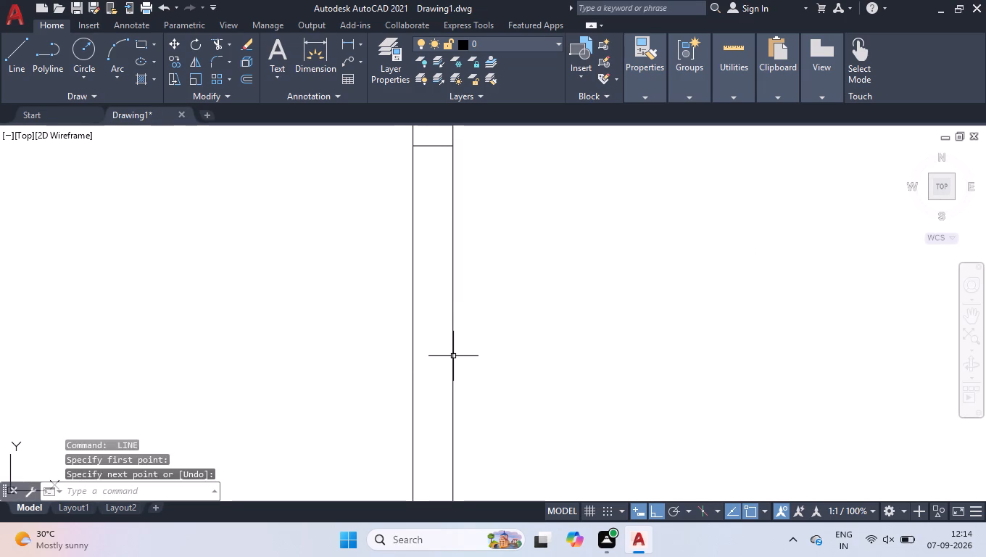
pyautogui.press('space')
pyautogui.click(453, 364)
pyautogui.click(410, 366)
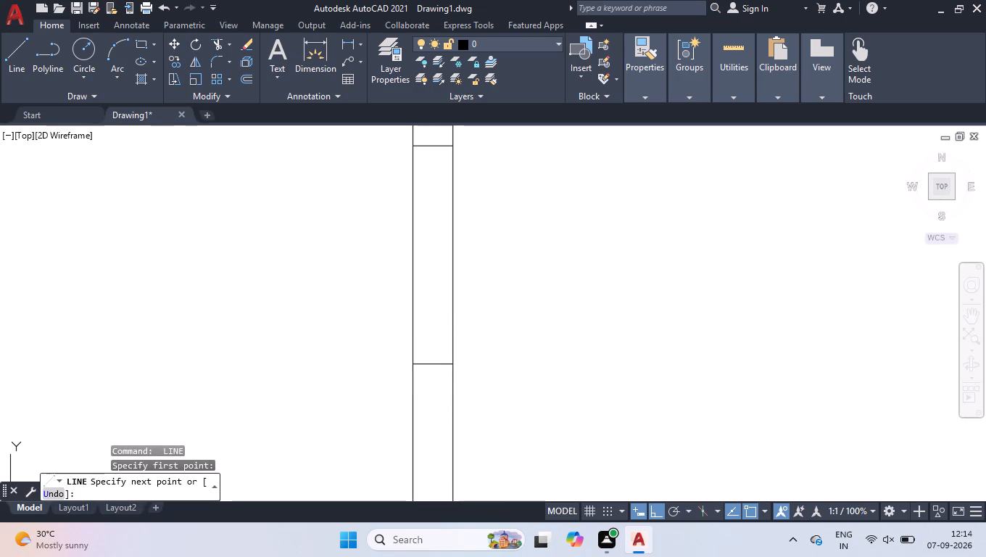
pyautogui.press('space')
pyautogui.press('space')
pyautogui.click(430, 364)
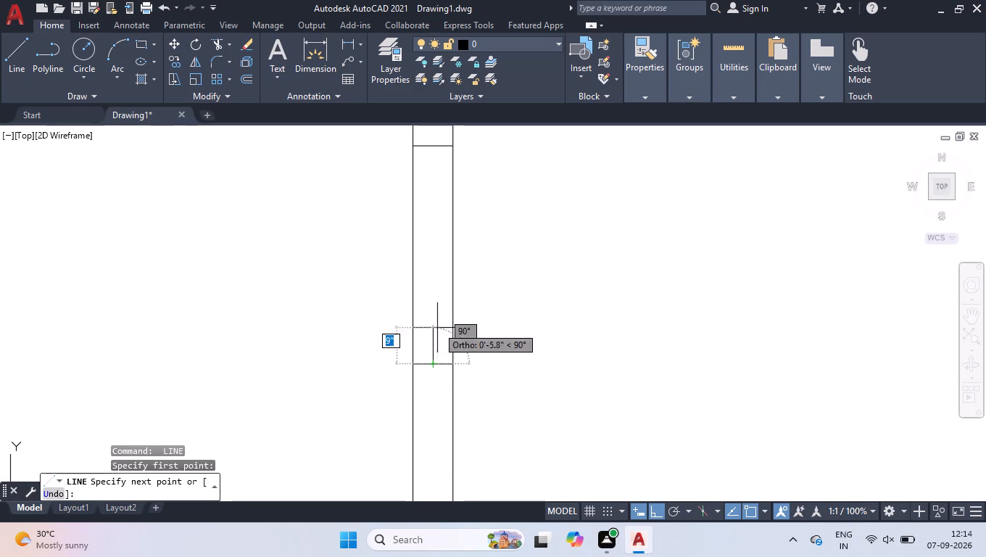
pyautogui.click(437, 146)
pyautogui.press('space')
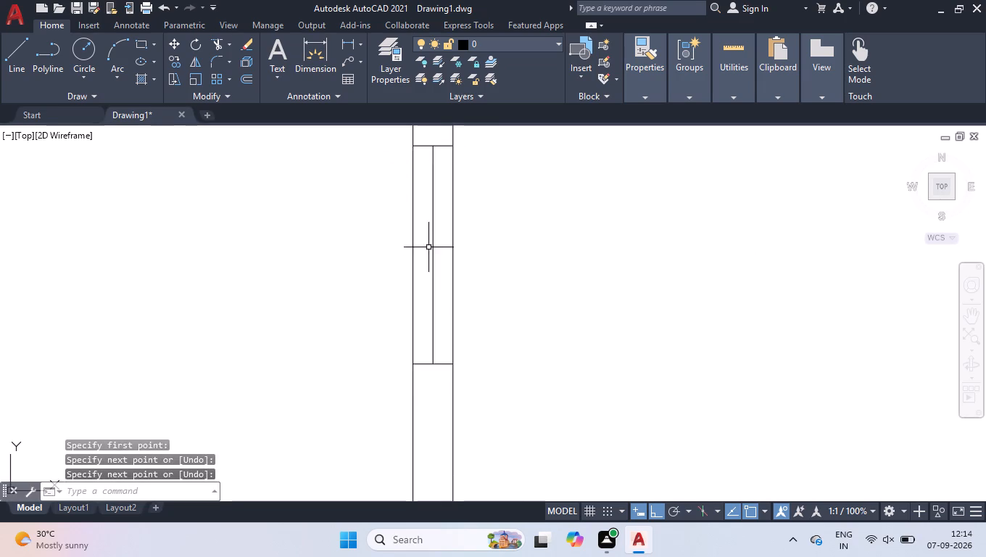
# Draw a window in the bottom exterior wall of the bottom-left room, with two jamb lines and a midline.
pyautogui.scroll(-7, 429, 260)
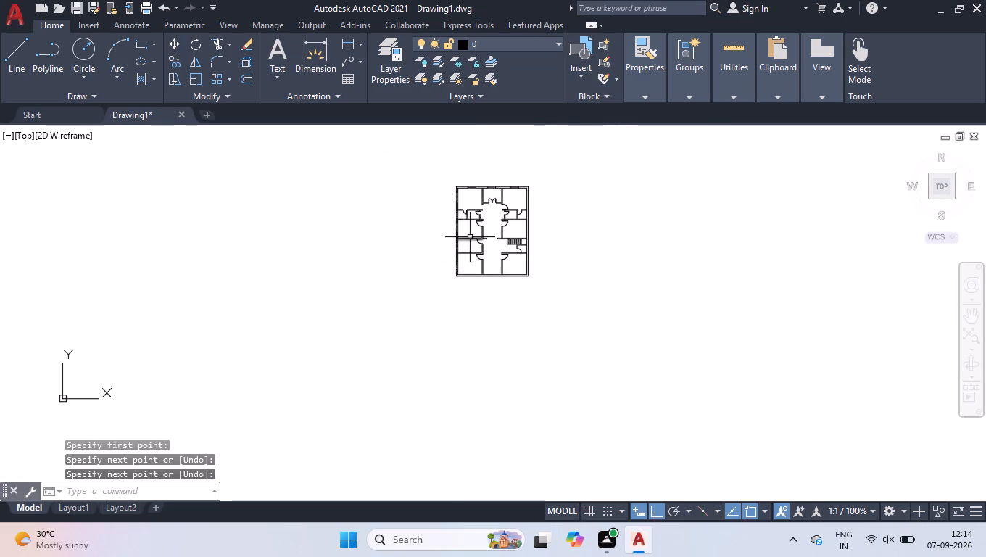
pyautogui.scroll(4, 470, 236)
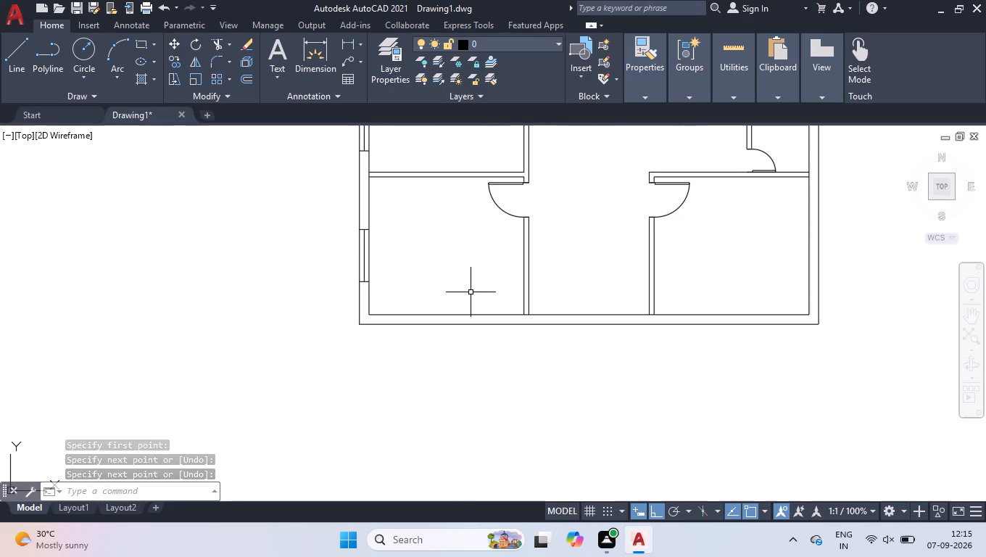
pyautogui.scroll(1, 463, 310)
pyautogui.press('space')
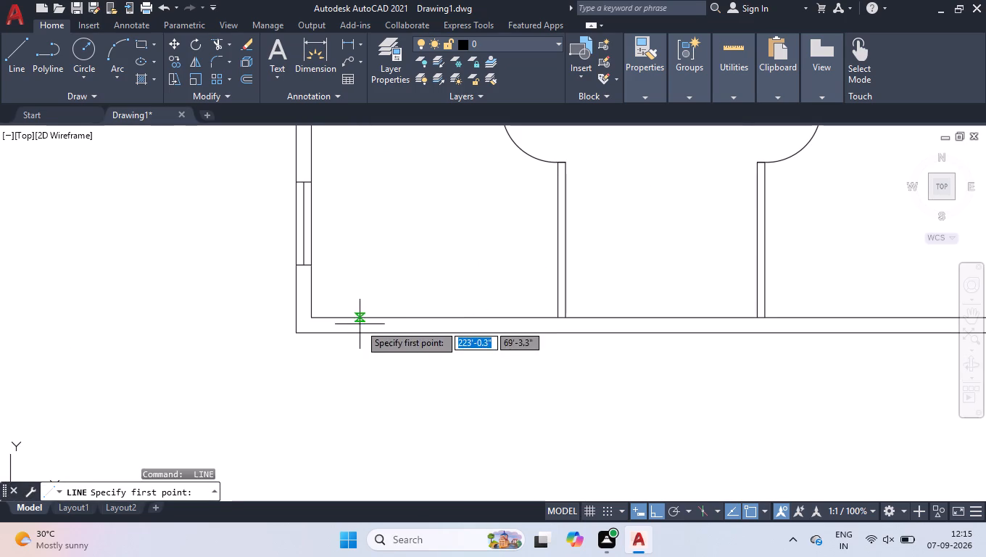
pyautogui.click(360, 315)
pyautogui.click(362, 336)
pyautogui.press('space')
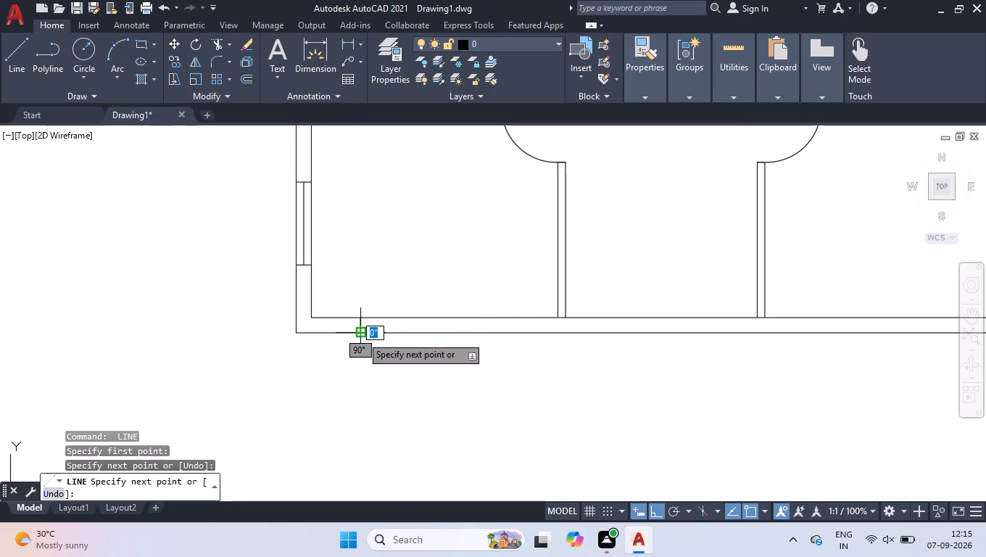
pyautogui.press('space')
pyautogui.click(478, 318)
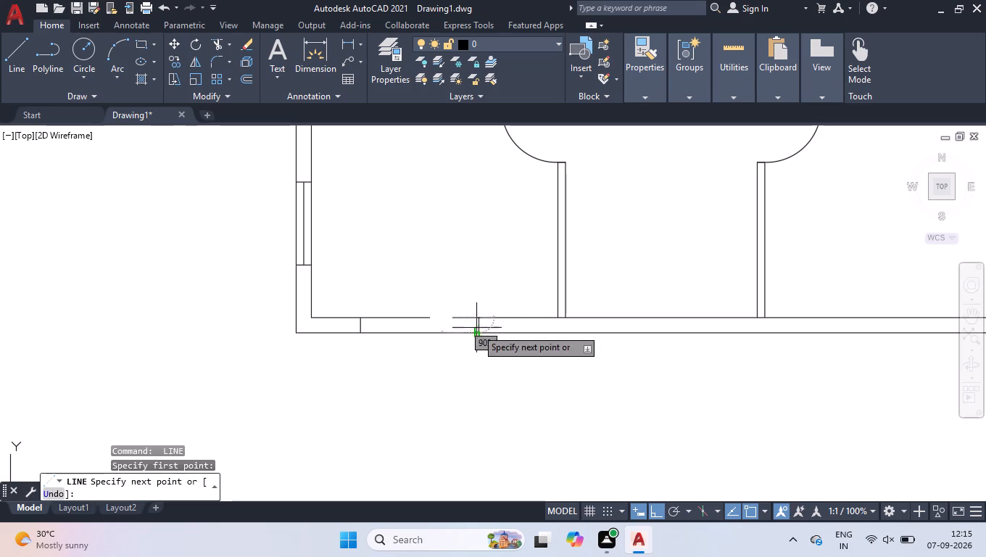
pyautogui.click(476, 331)
pyautogui.press('space')
pyautogui.scroll(3, 455, 315)
pyautogui.press('space')
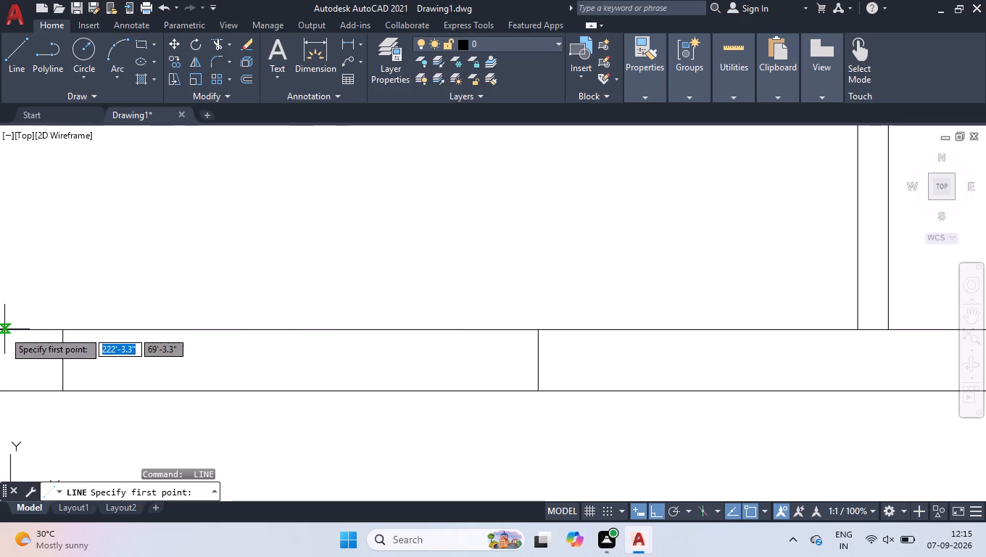
pyautogui.click(63, 360)
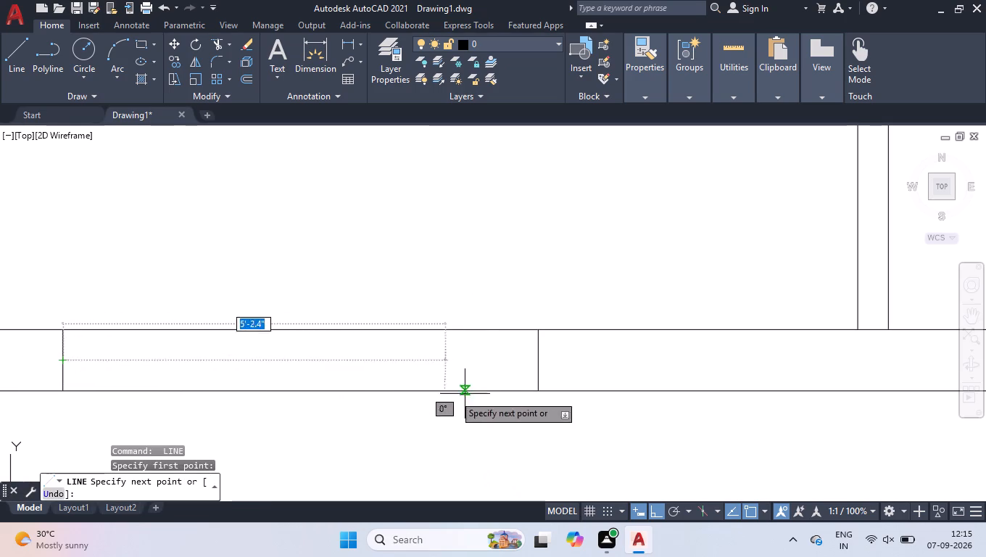
pyautogui.click(534, 362)
pyautogui.press('space')
# Draw a window in the bottom exterior wall of the bottom-right room, with two jamb lines and a midline.
pyautogui.scroll(-4, 534, 362)
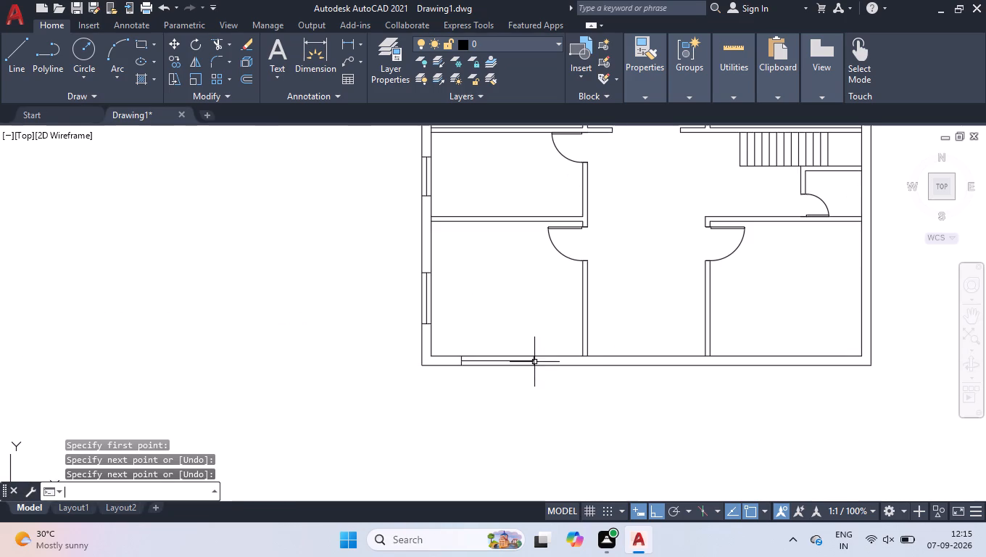
pyautogui.scroll(2, 853, 373)
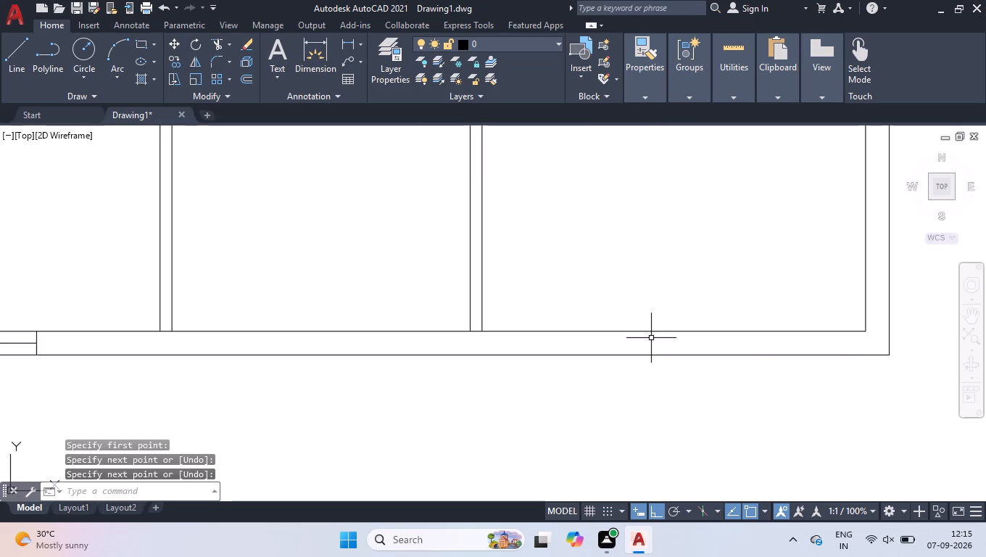
pyautogui.press('space')
pyautogui.click(587, 332)
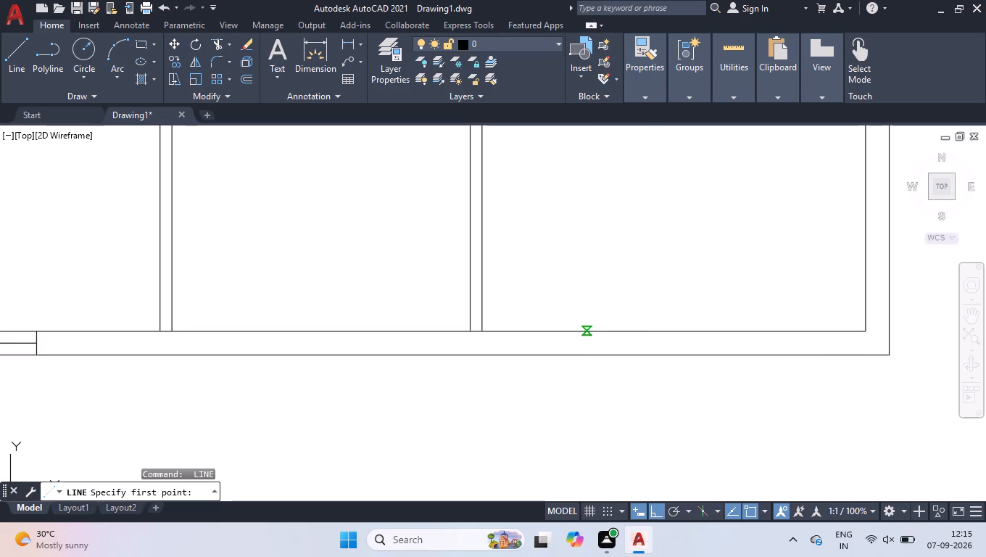
pyautogui.click(585, 354)
pyautogui.press('space')
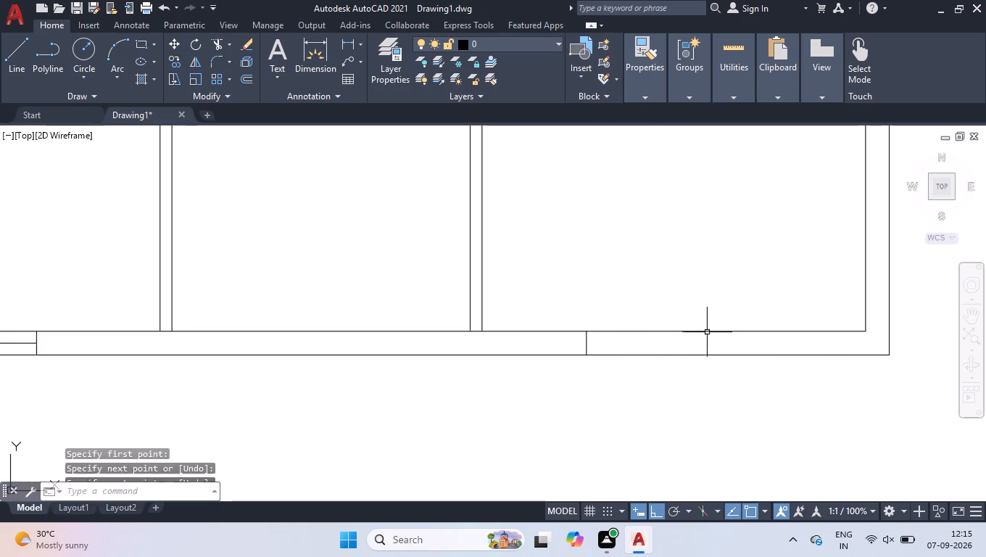
pyautogui.press('space')
pyautogui.click(750, 335)
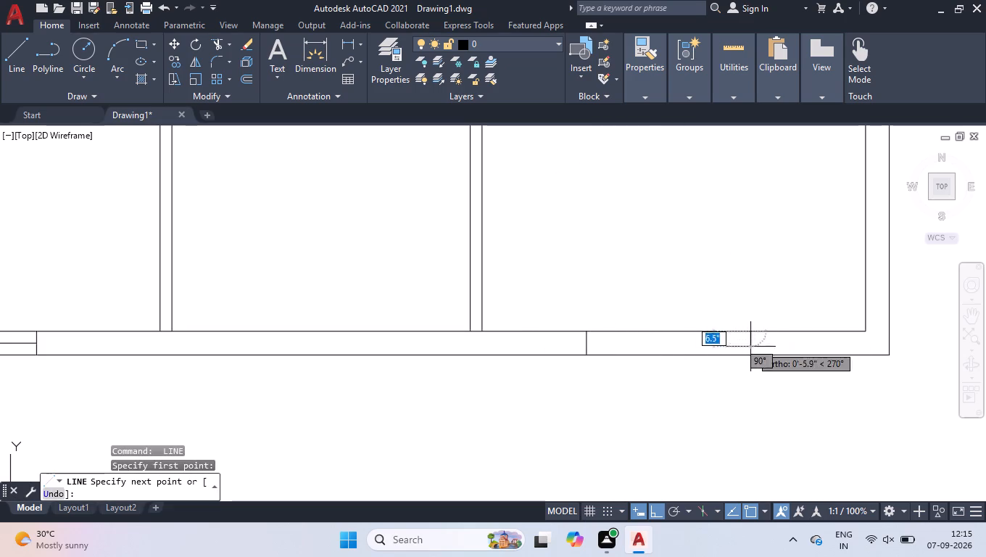
pyautogui.click(751, 353)
pyautogui.scroll(2, 745, 339)
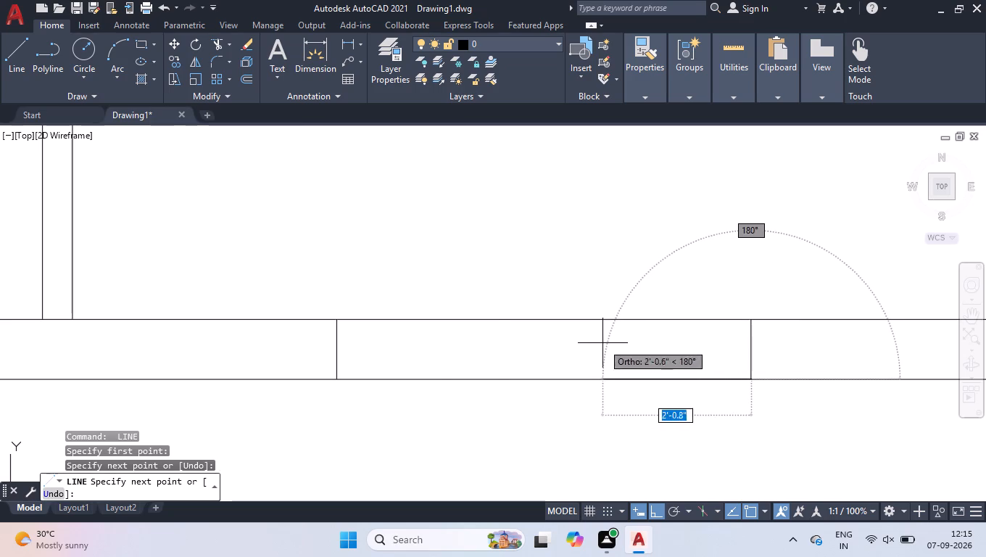
pyautogui.press('space')
pyautogui.press('space')
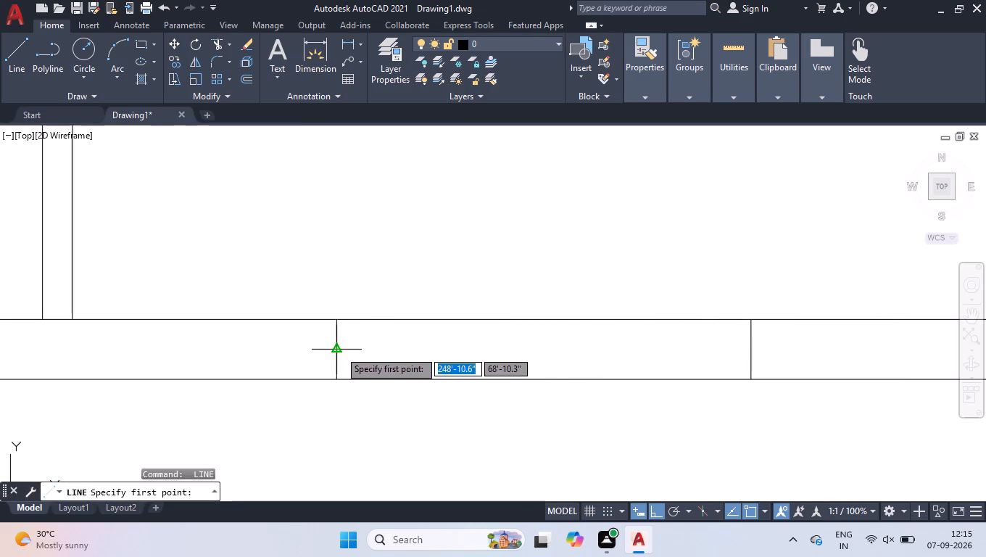
pyautogui.moveTo(339, 350); pyautogui.dragTo(347, 351)
pyautogui.click(752, 351)
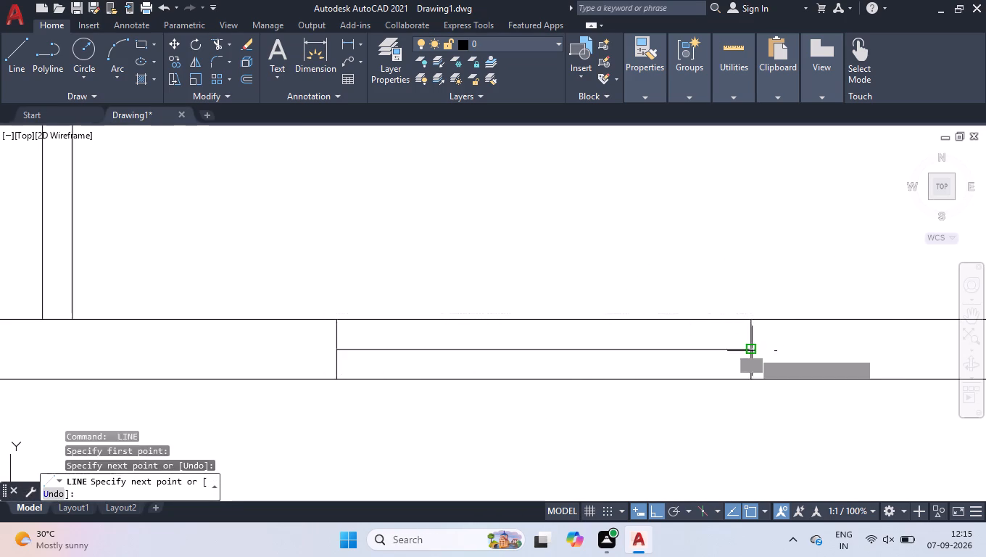
pyautogui.press('space')
# Draw two jamb lines across the bottom exterior wall of the central corridor, marking the sides of an entrance opening.
pyautogui.scroll(-2, 739, 358)
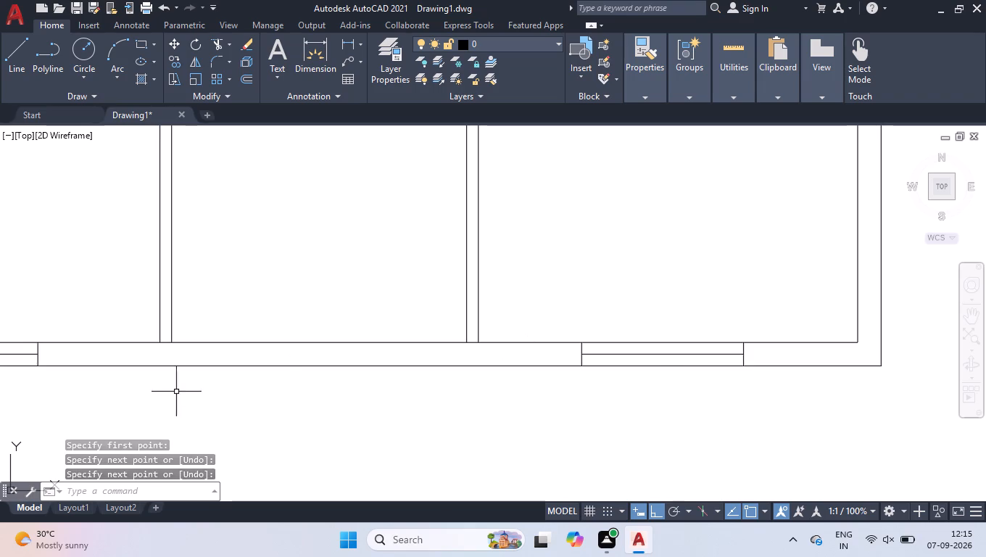
pyautogui.scroll(-1, 254, 453)
pyautogui.scroll(2, 163, 366)
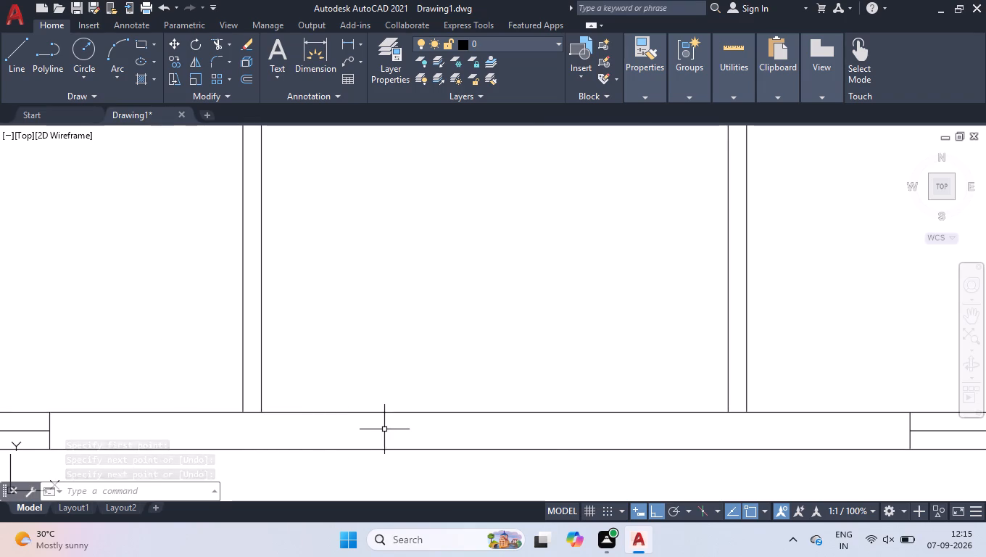
pyautogui.press('space')
pyautogui.click(392, 417)
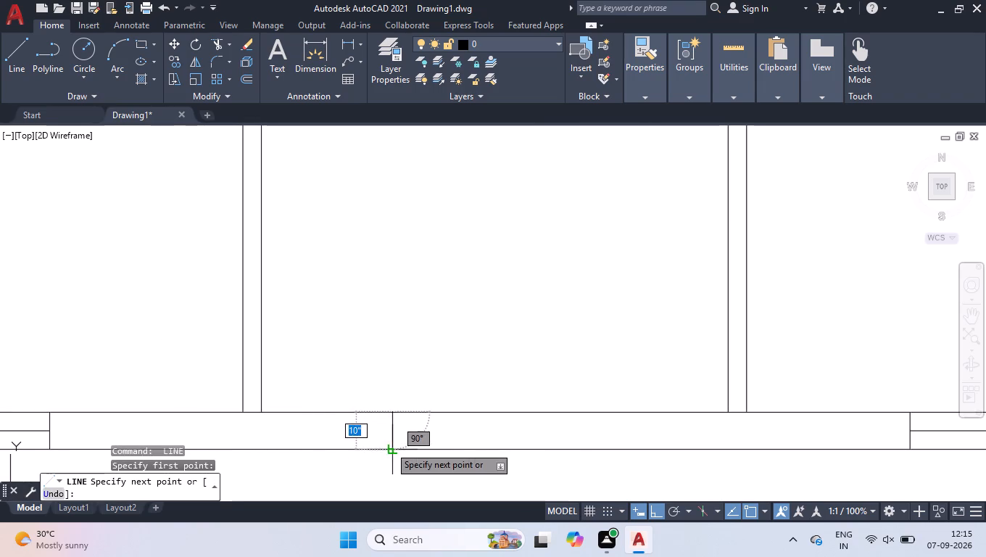
pyautogui.click(389, 448)
pyautogui.press('space')
pyautogui.press('space')
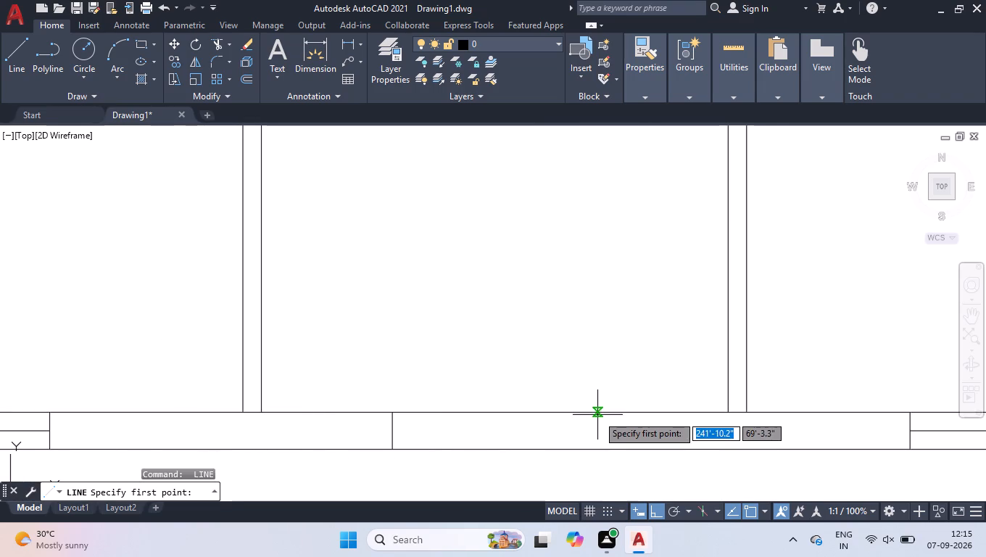
pyautogui.click(597, 415)
pyautogui.click(599, 450)
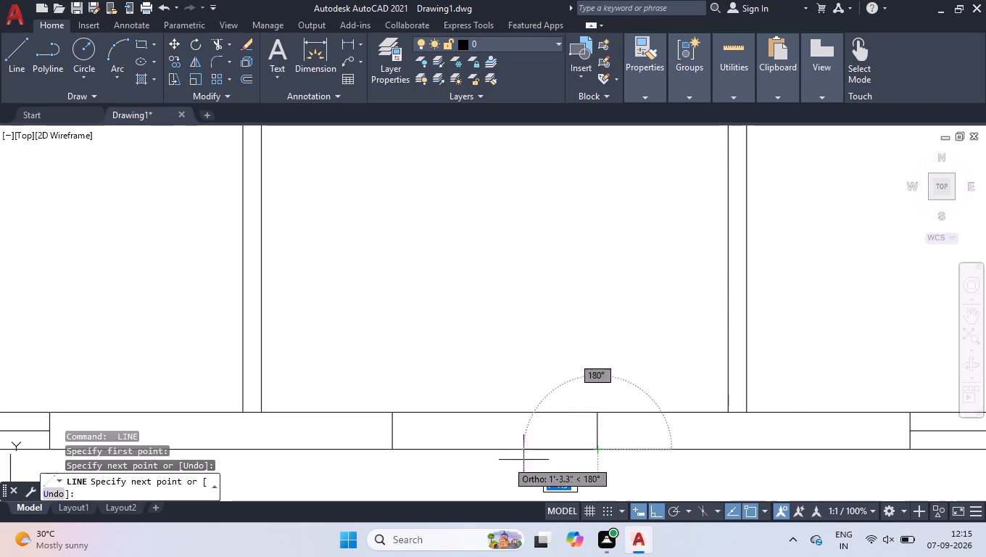
pyautogui.press('space')
pyautogui.press('space')
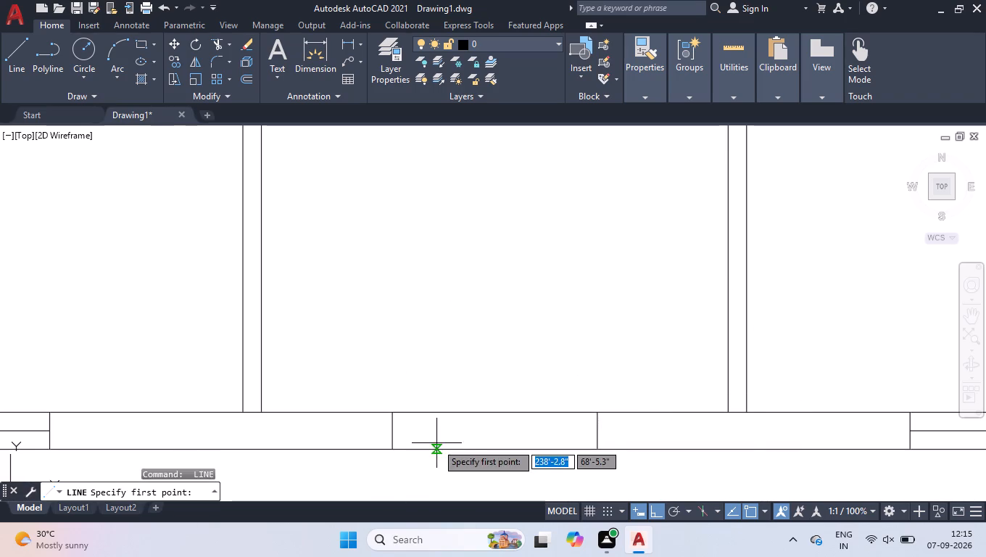
pyautogui.press('space')
pyautogui.press('space')
# Trim both exterior wall lines between the corridor's two jamb lines to cut the entrance opening.
pyautogui.write('tr')
pyautogui.press('Return')
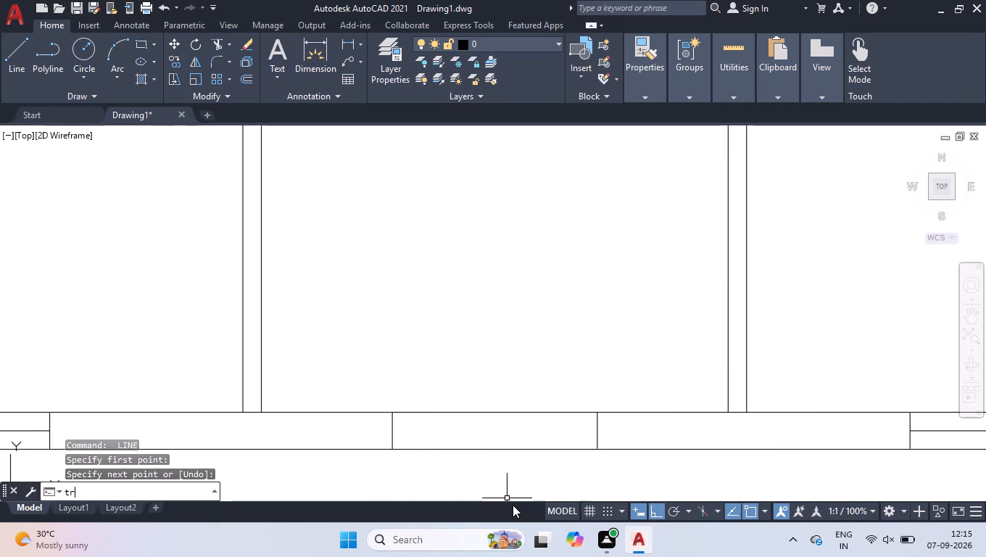
pyautogui.click(504, 471)
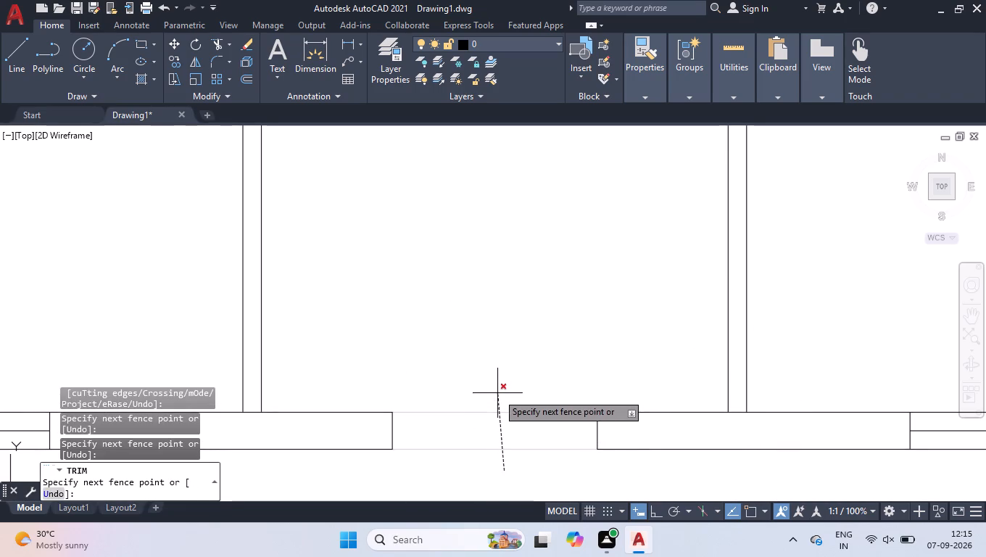
pyautogui.click(497, 393)
pyautogui.scroll(-2, 497, 393)
pyautogui.press('space')
# Copy the left exterior wall's windows, except the fourth from the top, 39'-2" horizontally onto the right exterior wall.
pyautogui.scroll(-4, 507, 446)
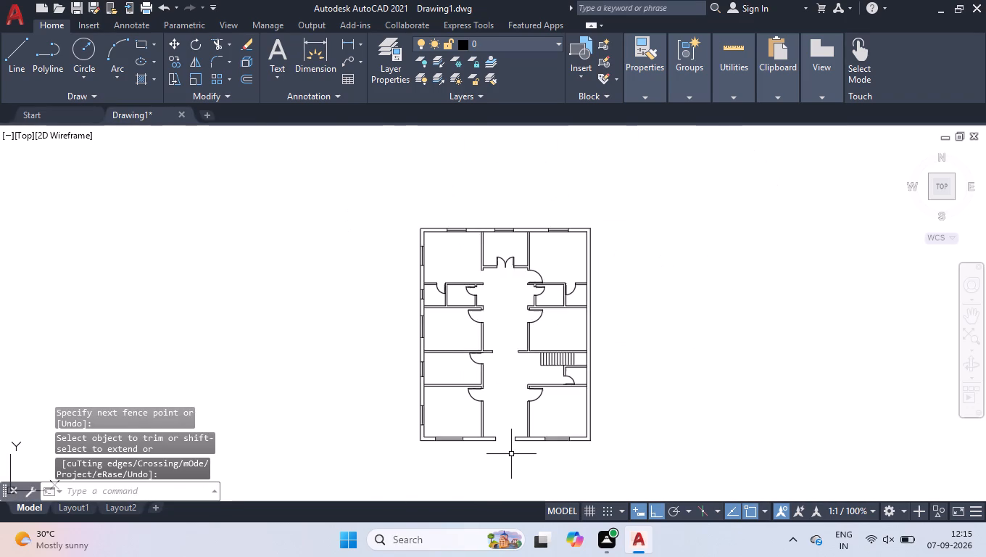
pyautogui.scroll(2, 485, 376)
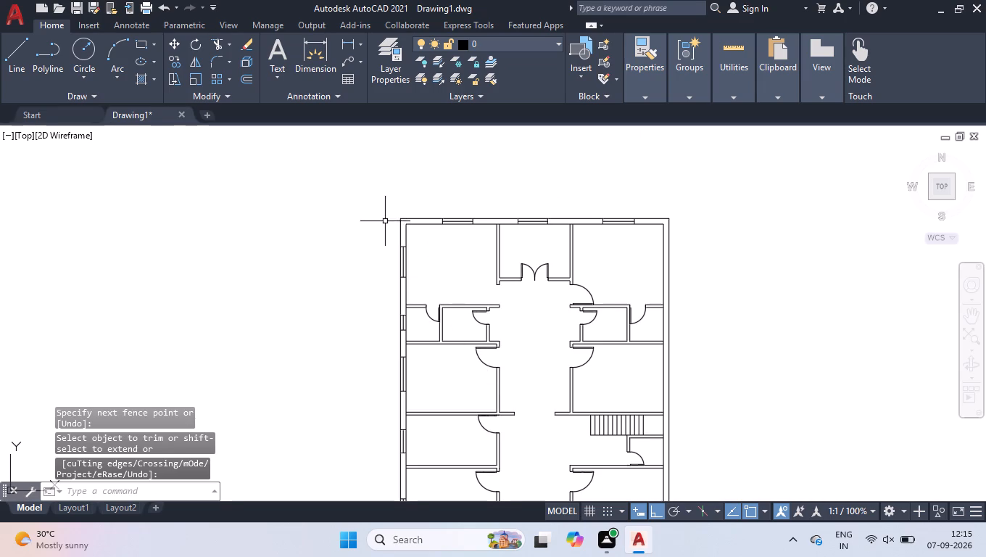
pyautogui.moveTo(389, 235); pyautogui.dragTo(425, 292)
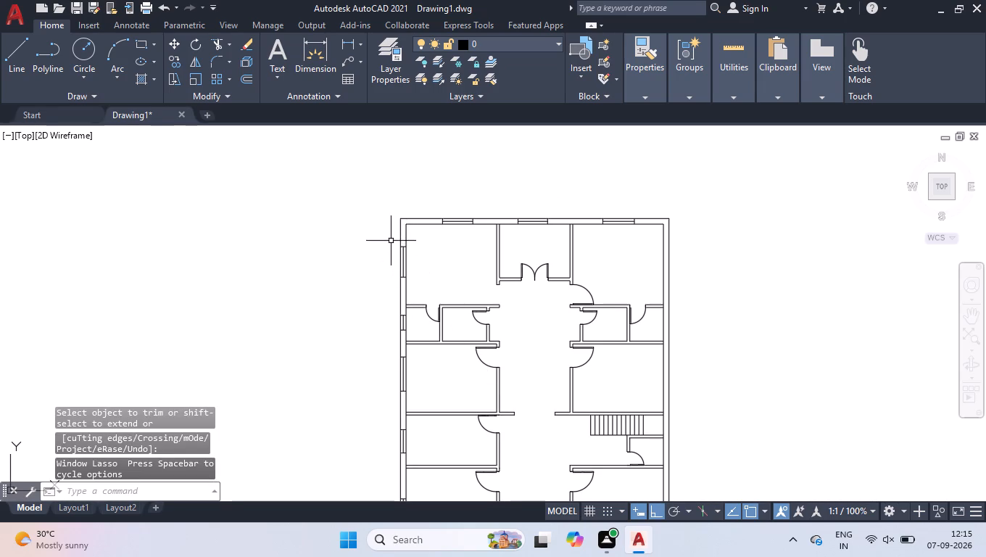
pyautogui.click(391, 239)
pyautogui.click(410, 288)
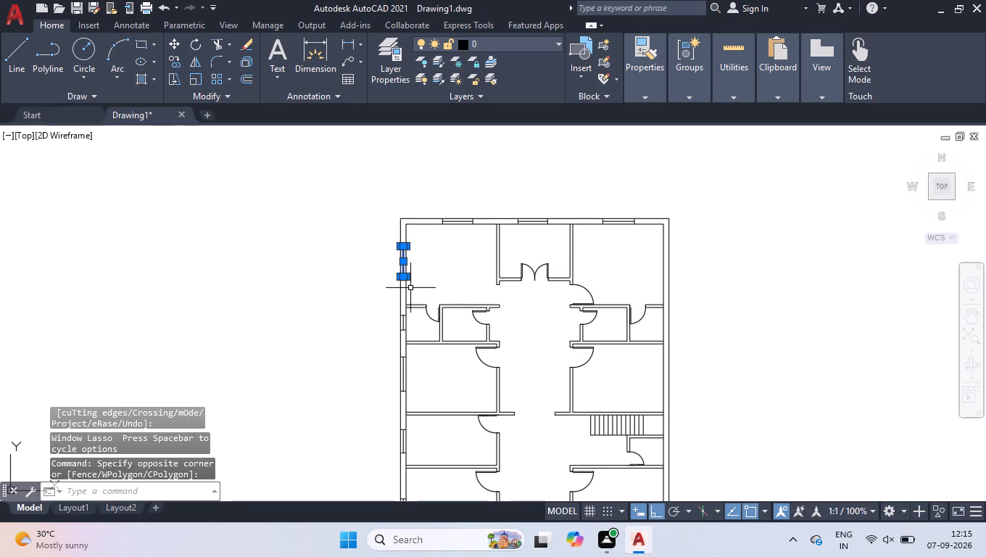
pyautogui.scroll(3, 414, 347)
pyautogui.click(331, 216)
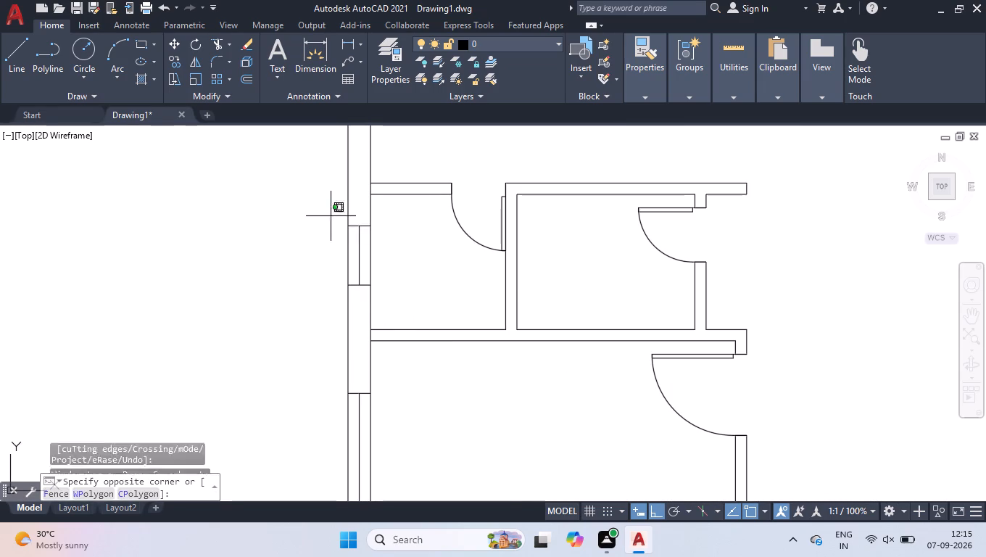
pyautogui.click(390, 297)
pyautogui.scroll(-2, 349, 357)
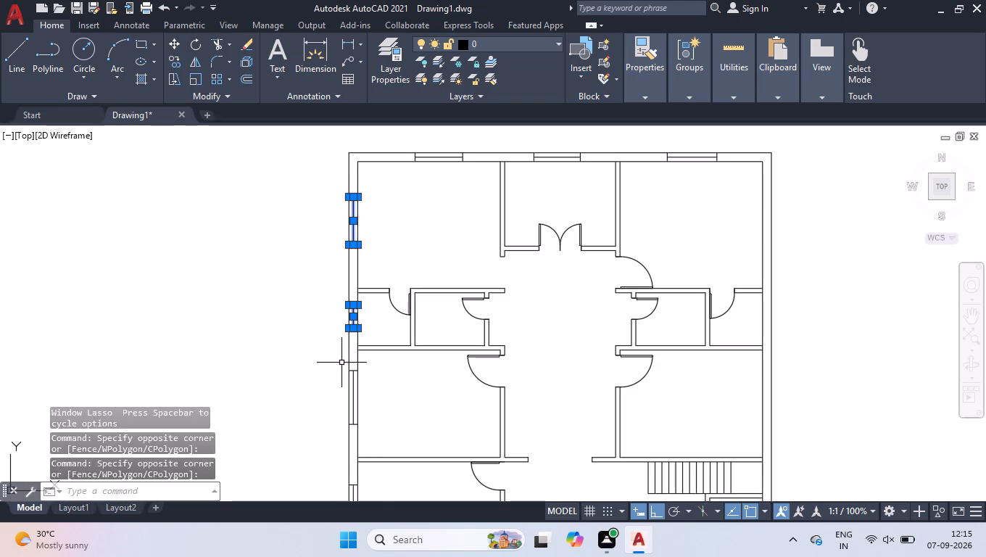
pyautogui.scroll(-1, 348, 355)
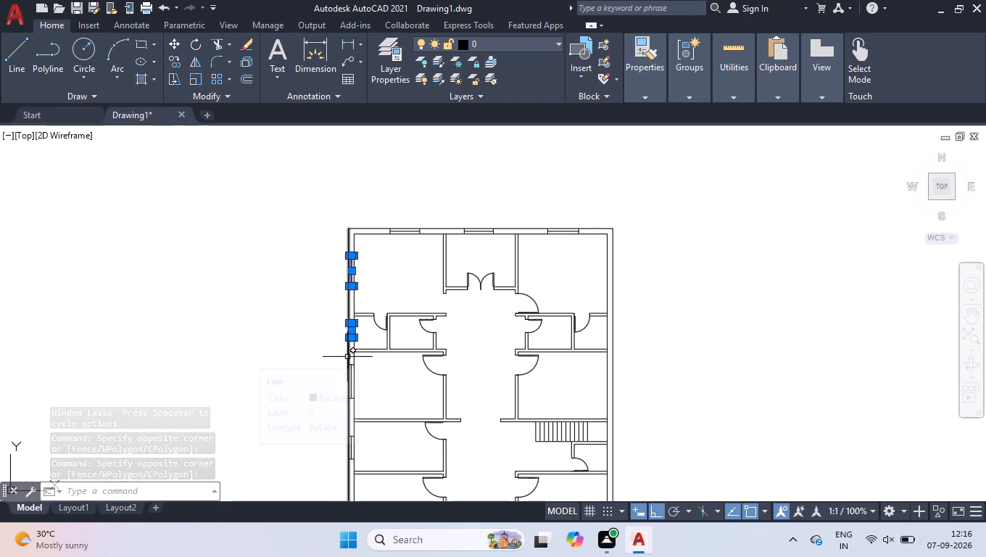
pyautogui.scroll(2, 361, 376)
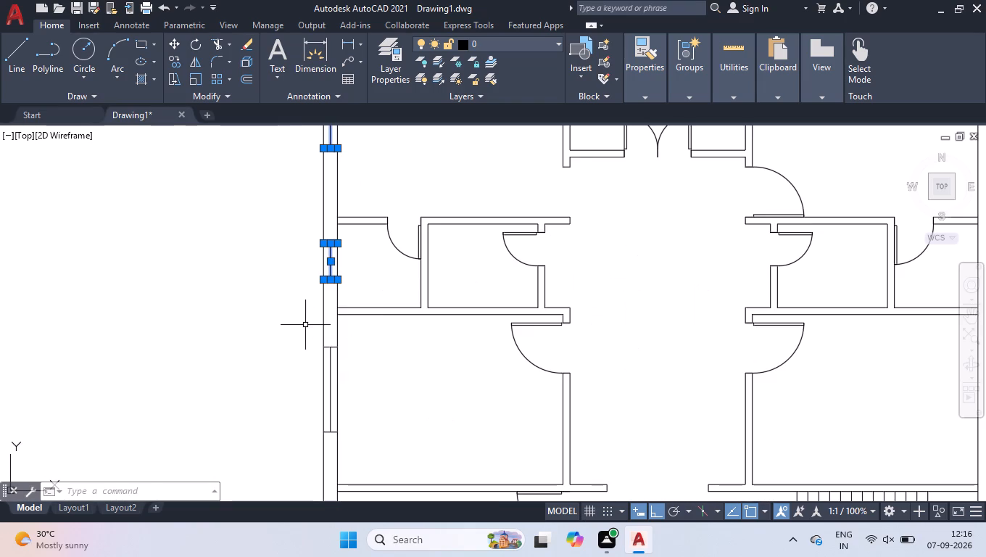
pyautogui.click(302, 321)
pyautogui.click(352, 447)
pyautogui.scroll(-4, 365, 410)
pyautogui.scroll(4, 353, 480)
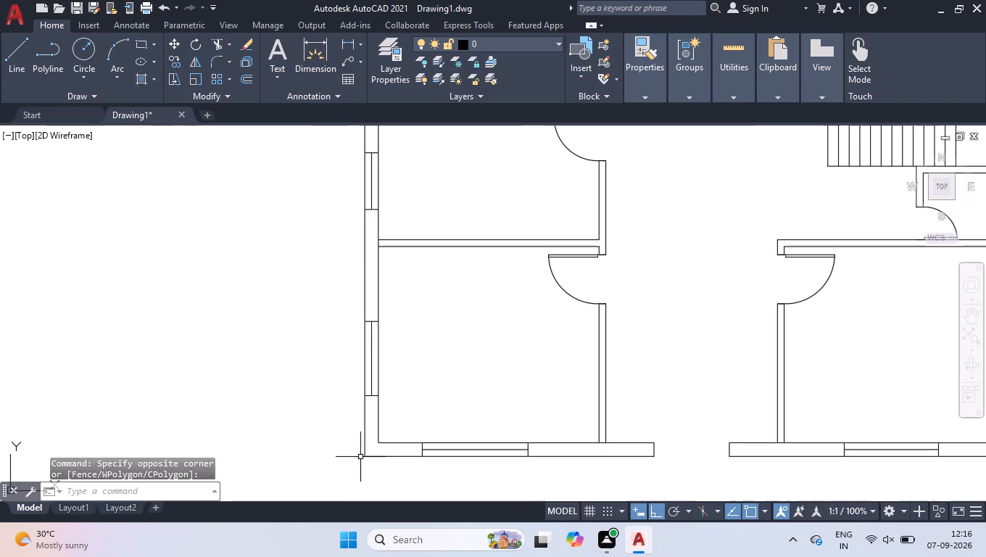
pyautogui.click(357, 313)
pyautogui.click(389, 405)
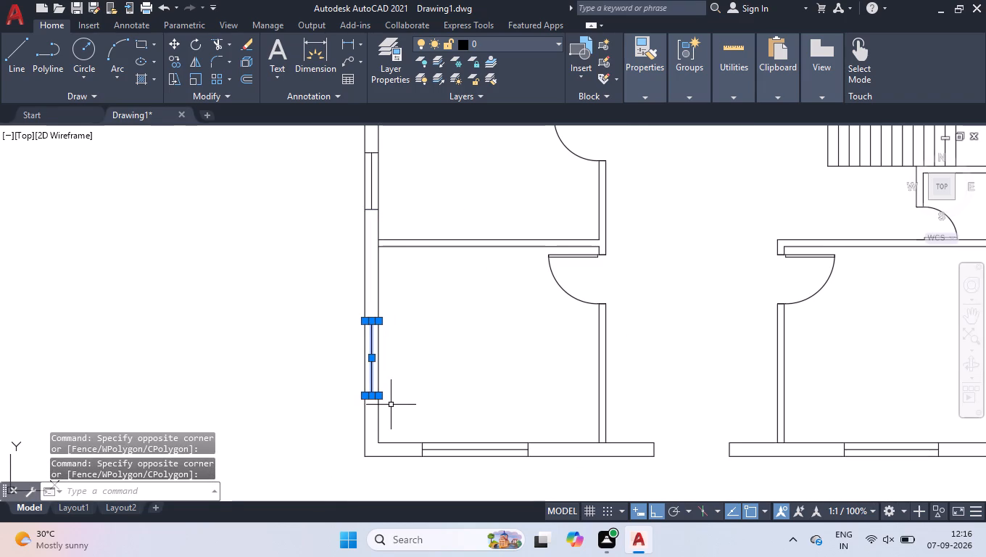
pyautogui.press('c')
pyautogui.write('op')
pyautogui.press('Return')
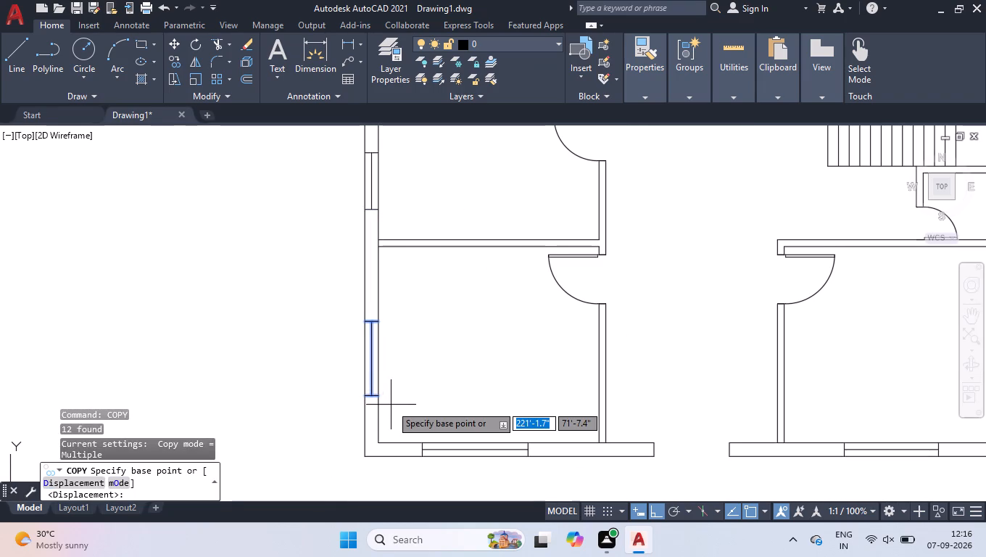
pyautogui.scroll(-3, 391, 405)
pyautogui.scroll(4, 378, 223)
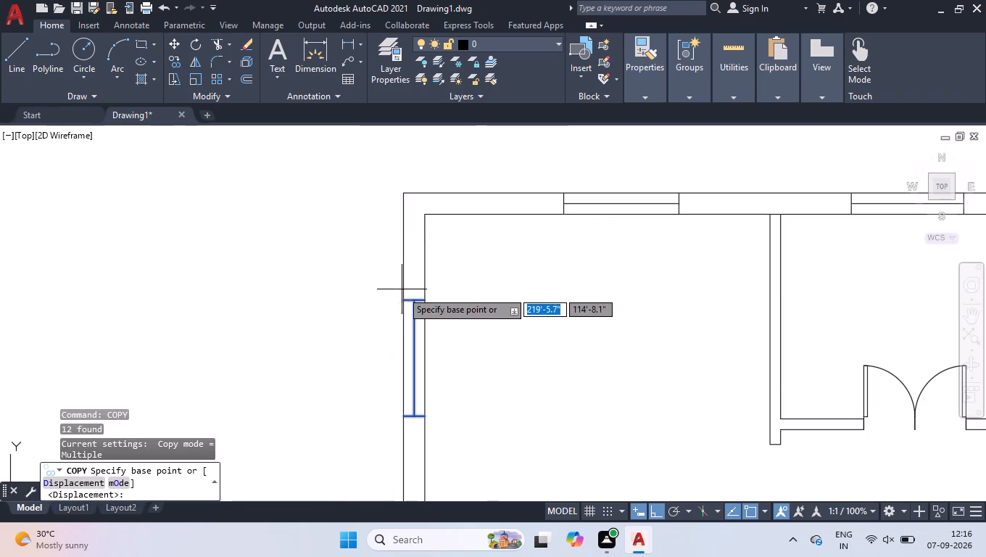
pyautogui.click(402, 303)
pyautogui.scroll(-4, 469, 302)
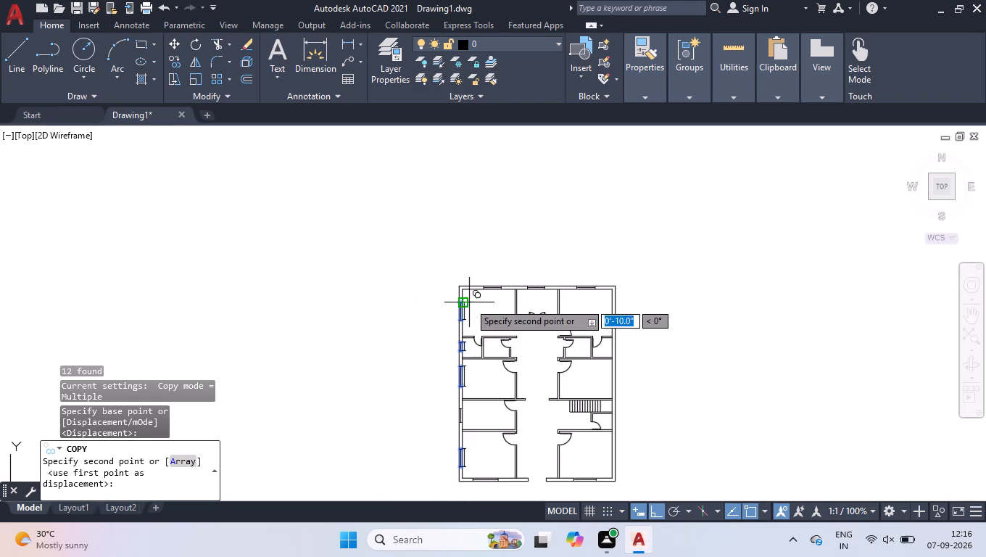
pyautogui.scroll(6, 600, 294)
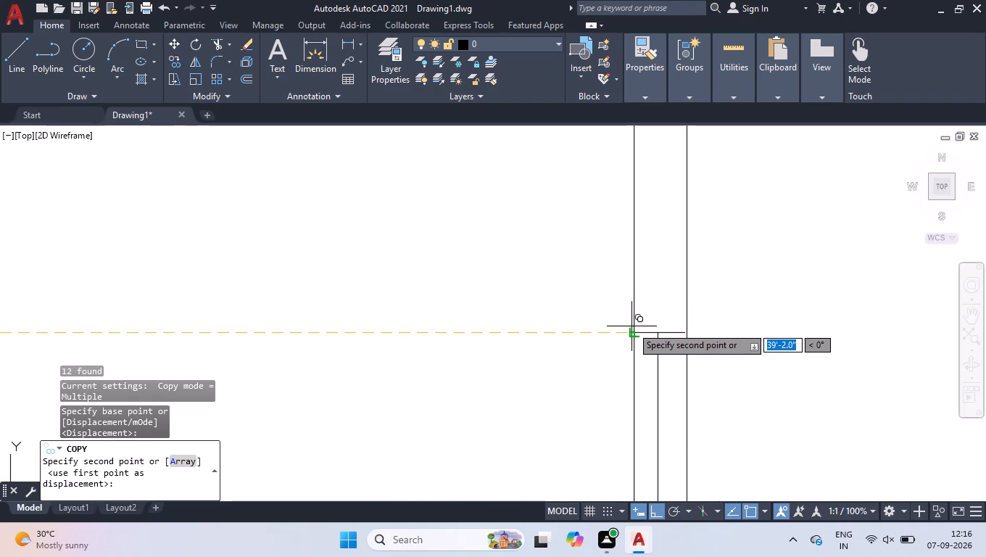
pyautogui.click(633, 334)
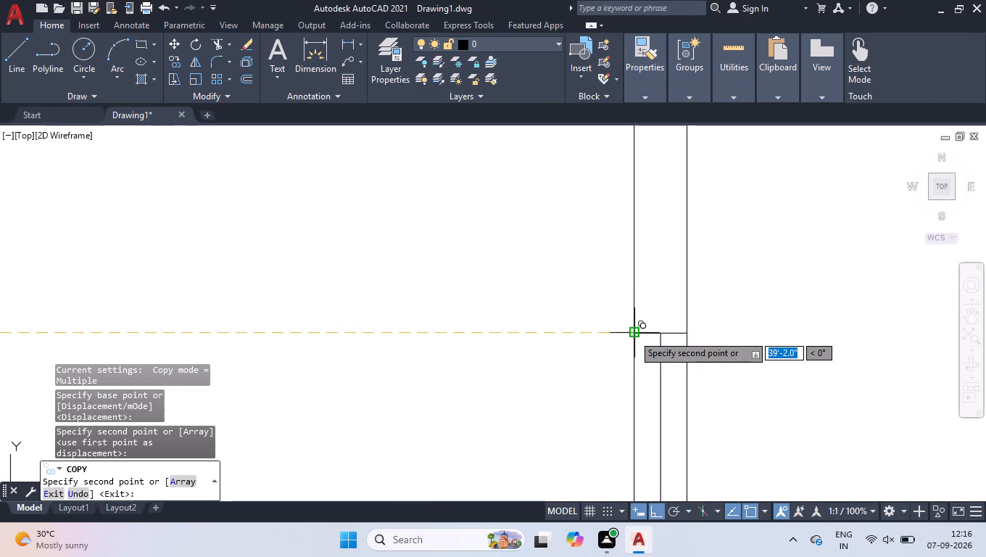
pyautogui.press('space')
# Draw a window in the right exterior wall of the small room below the staircase, with two jamb lines and a midline.
pyautogui.scroll(-3, 633, 334)
pyautogui.scroll(-3, 686, 308)
pyautogui.scroll(3, 674, 400)
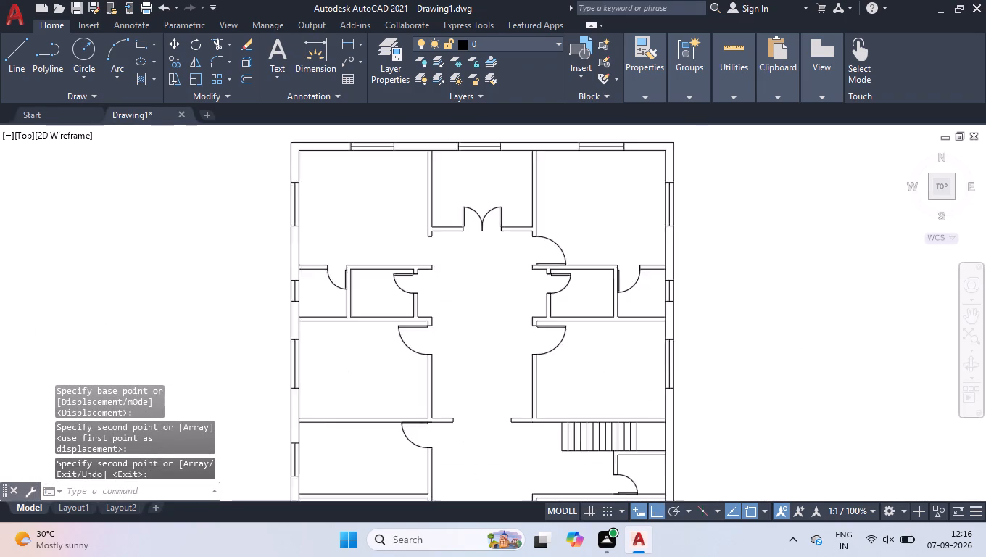
pyautogui.scroll(-3, 702, 263)
pyautogui.scroll(7, 704, 340)
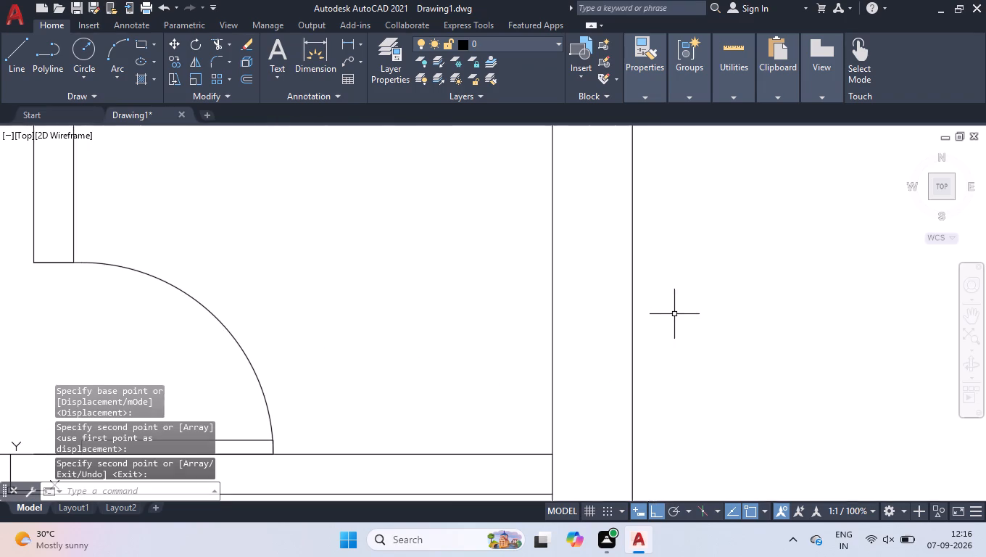
pyautogui.scroll(-2, 612, 313)
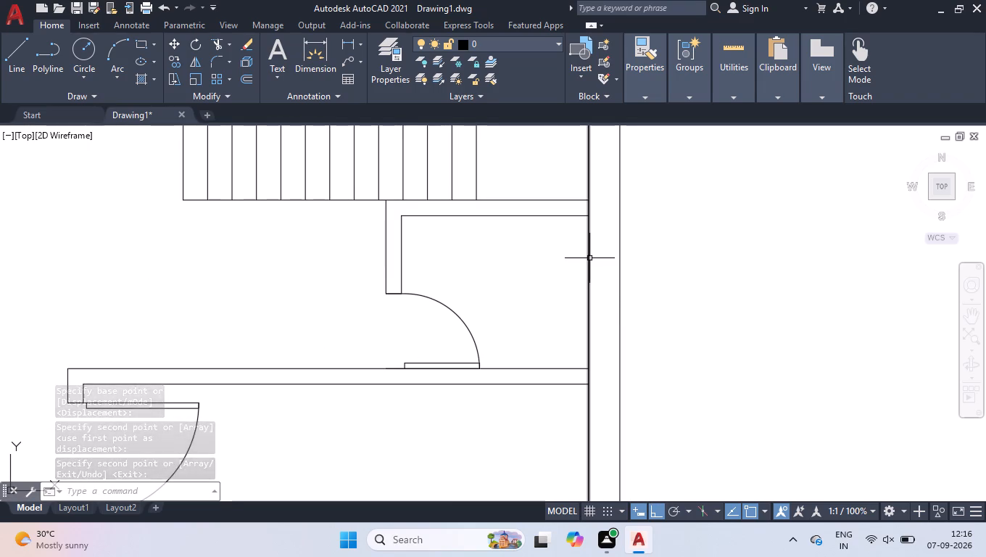
pyautogui.press('l')
pyautogui.press('Return')
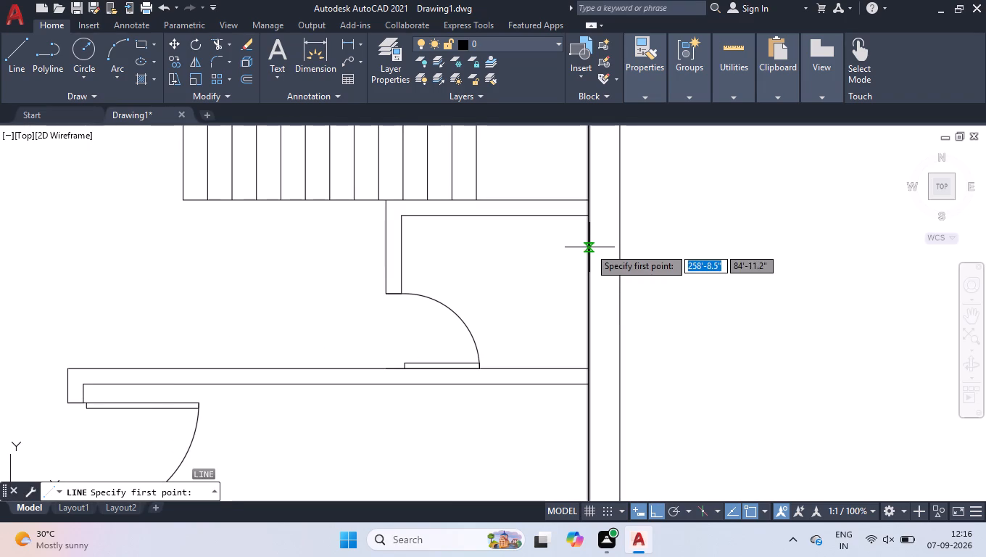
pyautogui.click(589, 244)
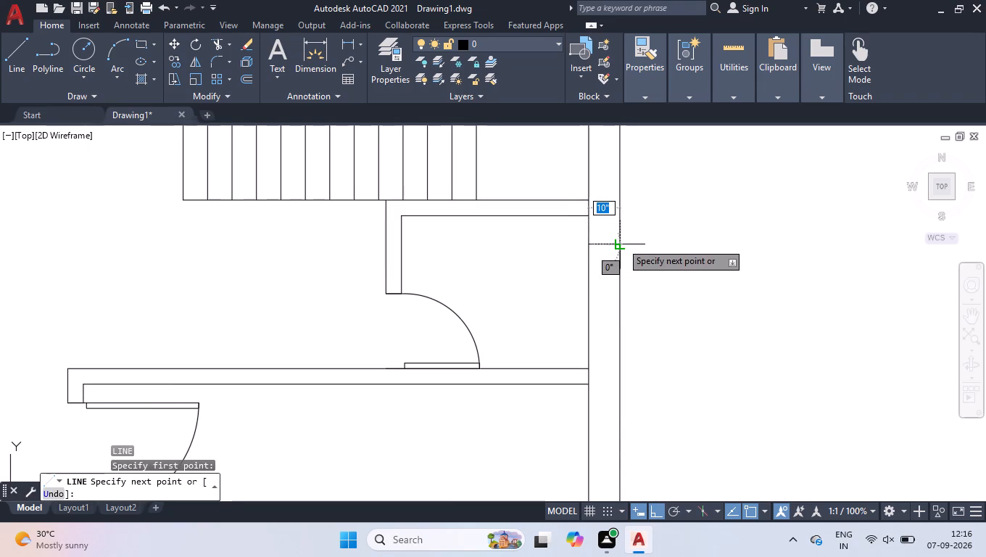
pyautogui.click(621, 242)
pyautogui.press('space')
pyautogui.press('space')
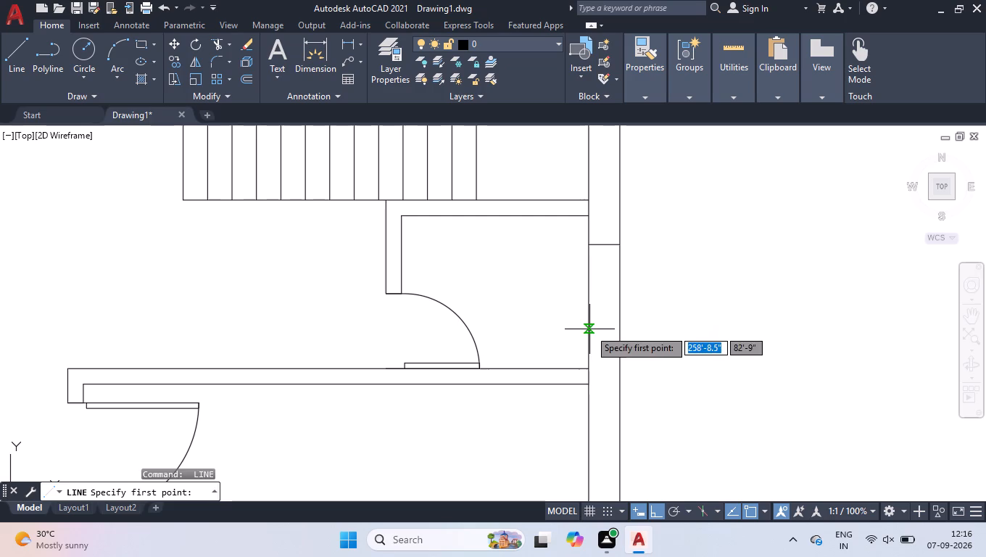
pyautogui.click(589, 329)
pyautogui.click(624, 329)
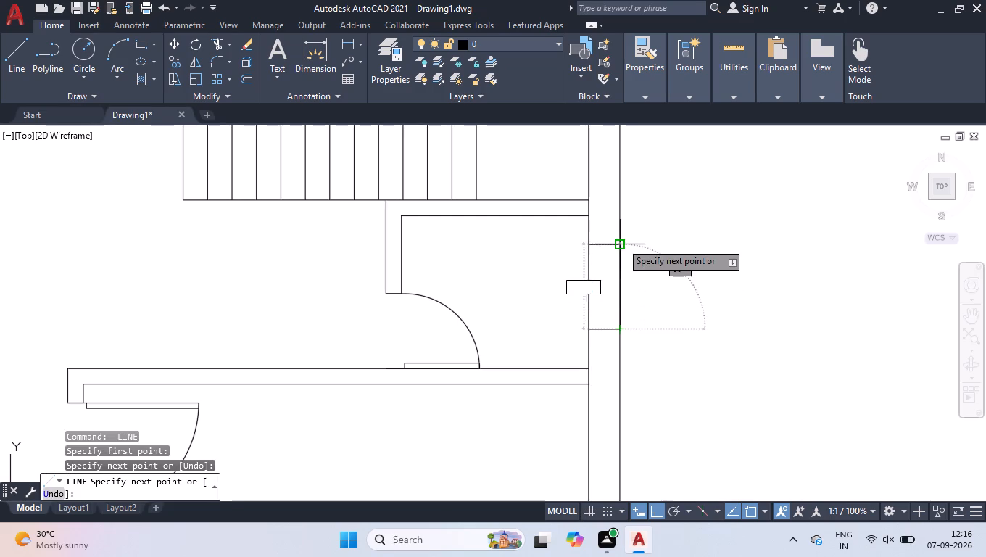
pyautogui.press('space')
pyautogui.press('space')
pyautogui.click(605, 334)
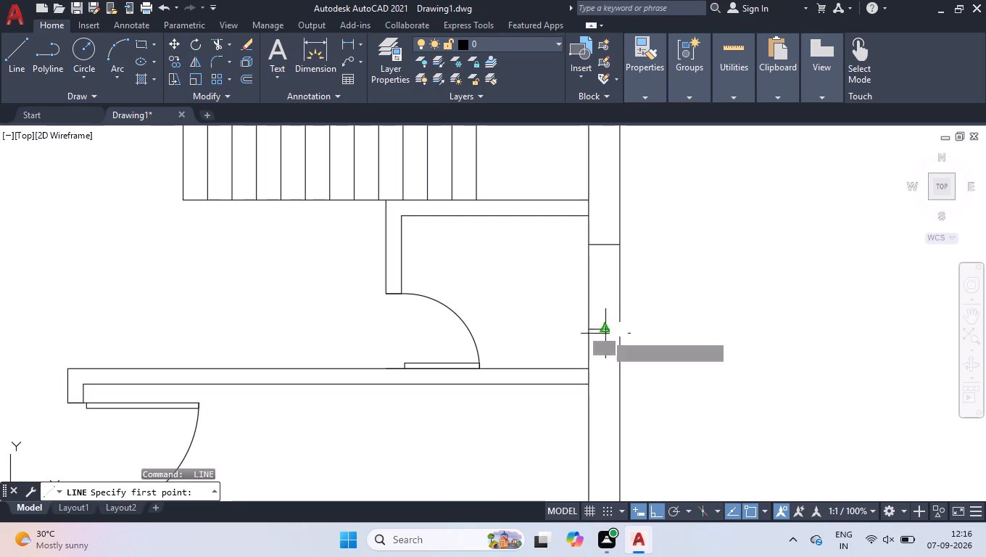
pyautogui.click(605, 247)
pyautogui.press('space')
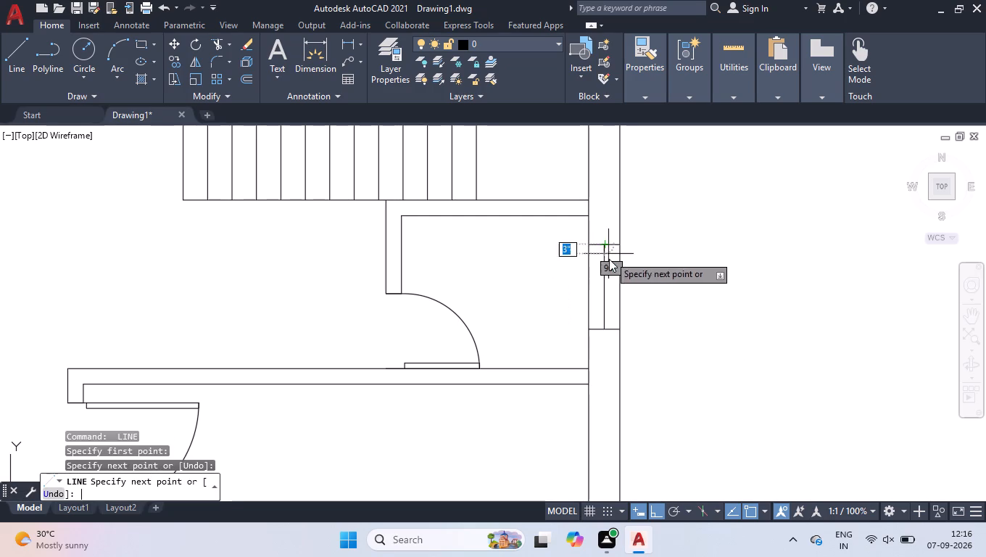
# Hatch the top exterior wall segments between the windows, including both corners, with a SOLID pattern in magenta.
pyautogui.scroll(-4, 632, 381)
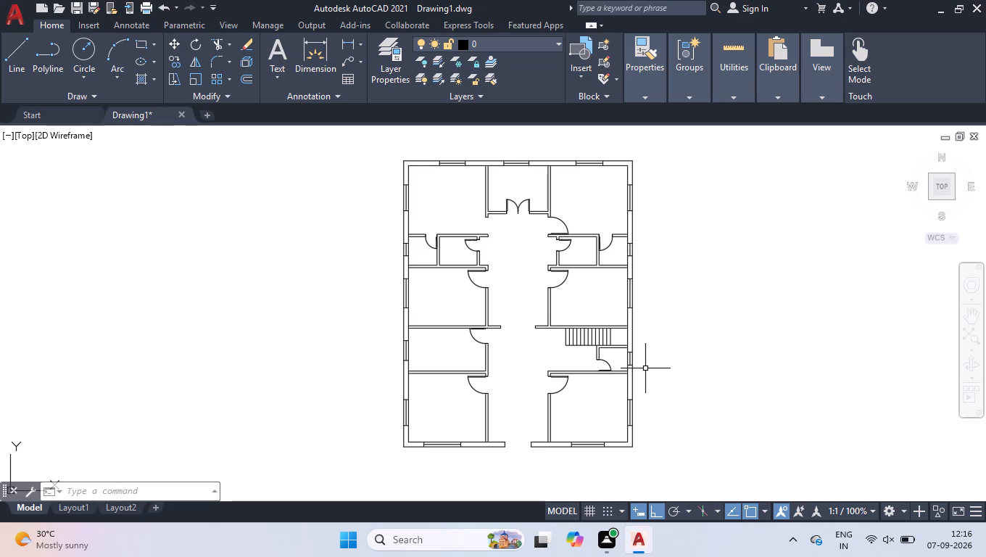
pyautogui.click(136, 77)
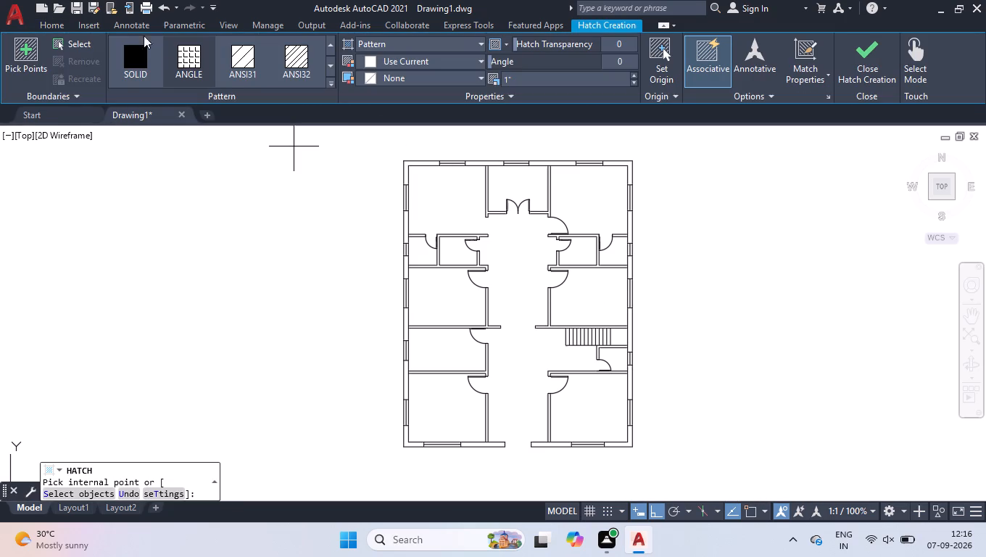
pyautogui.click(141, 49)
pyautogui.click(393, 59)
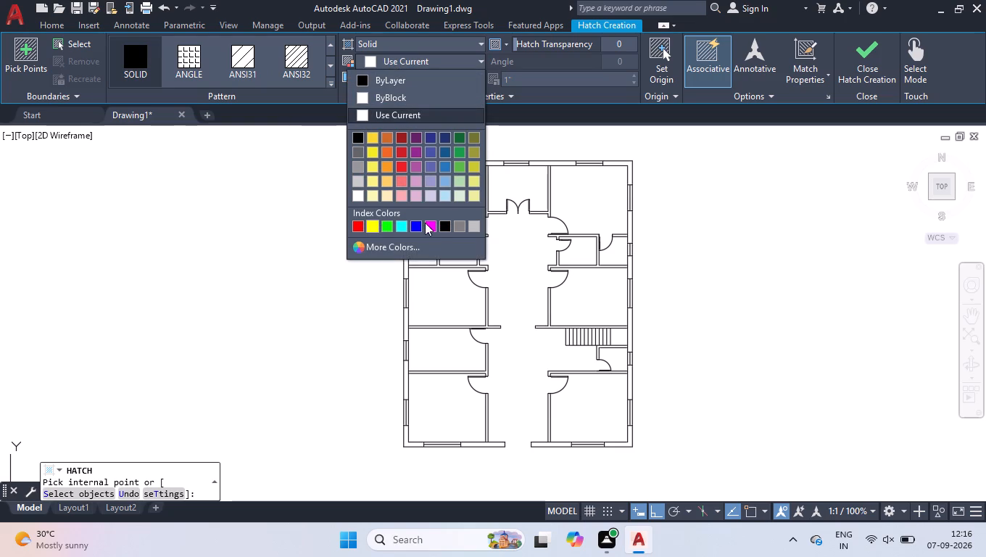
pyautogui.click(434, 224)
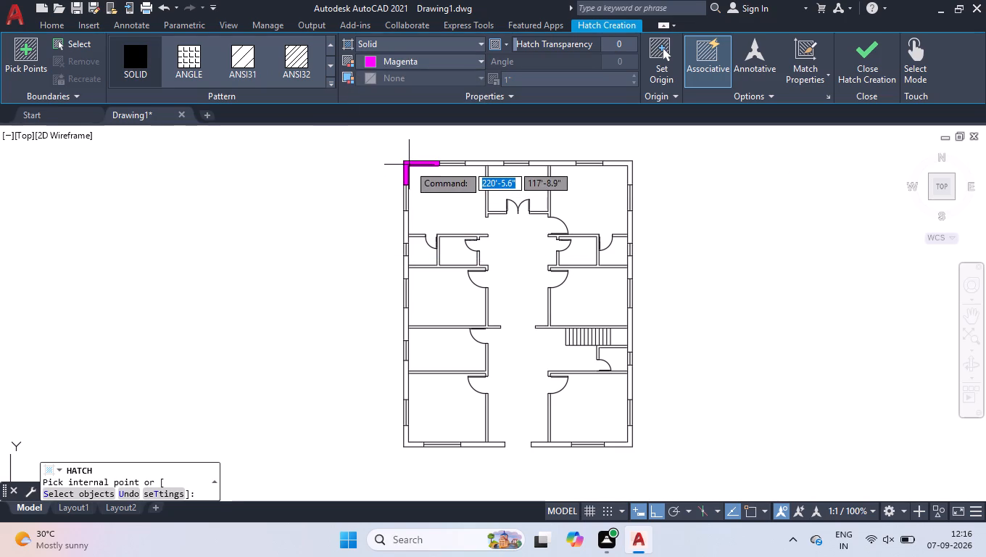
pyautogui.click(409, 165)
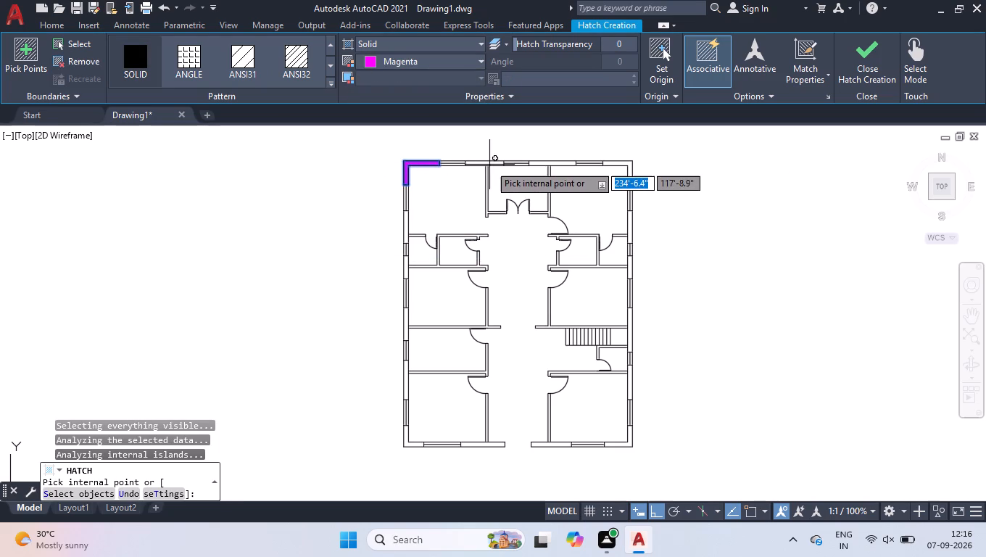
pyautogui.click(489, 164)
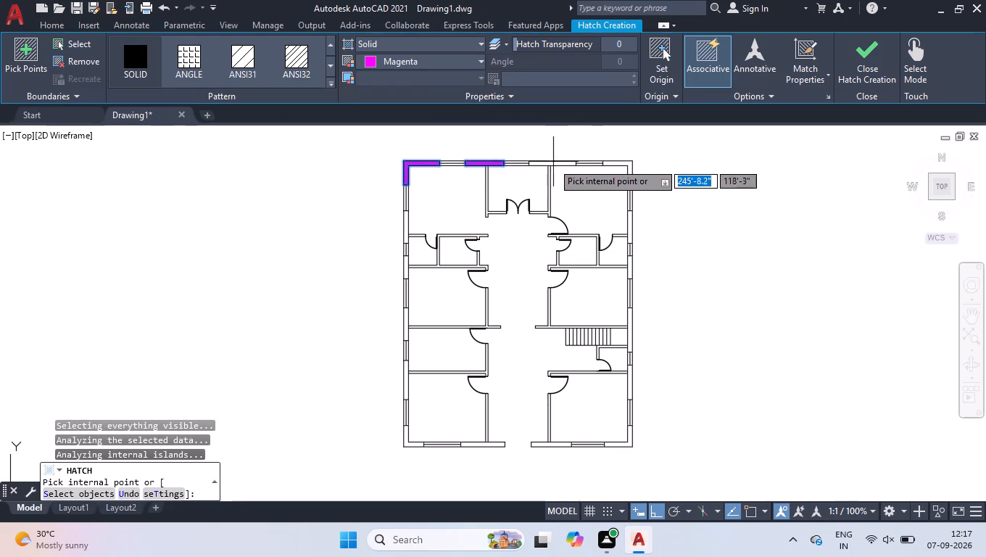
pyautogui.click(551, 164)
pyautogui.click(616, 164)
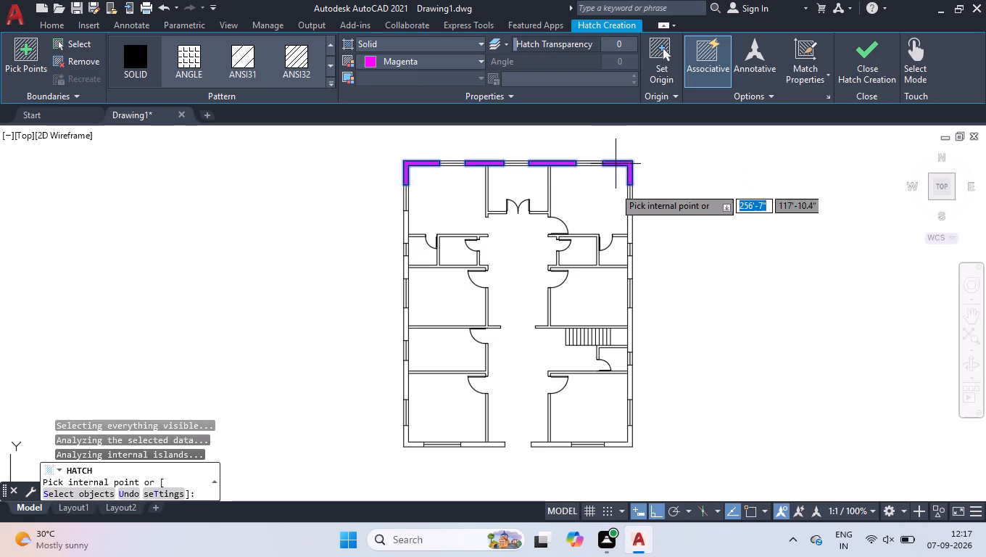
# Hatch the right exterior wall segments between the windows and the bottom exterior wall segments right of the entrance in solid magenta.
pyautogui.click(631, 225)
pyautogui.click(632, 267)
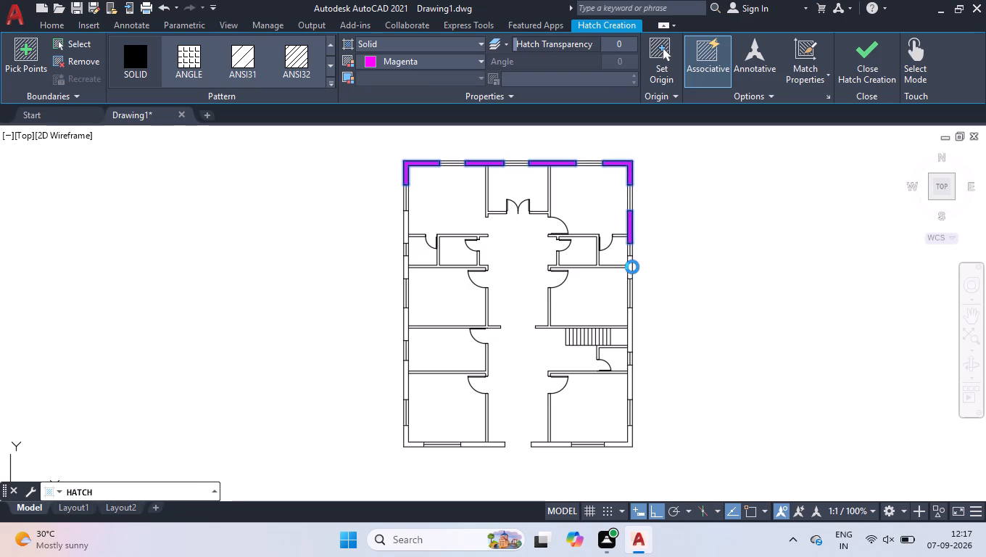
pyautogui.click(588, 276)
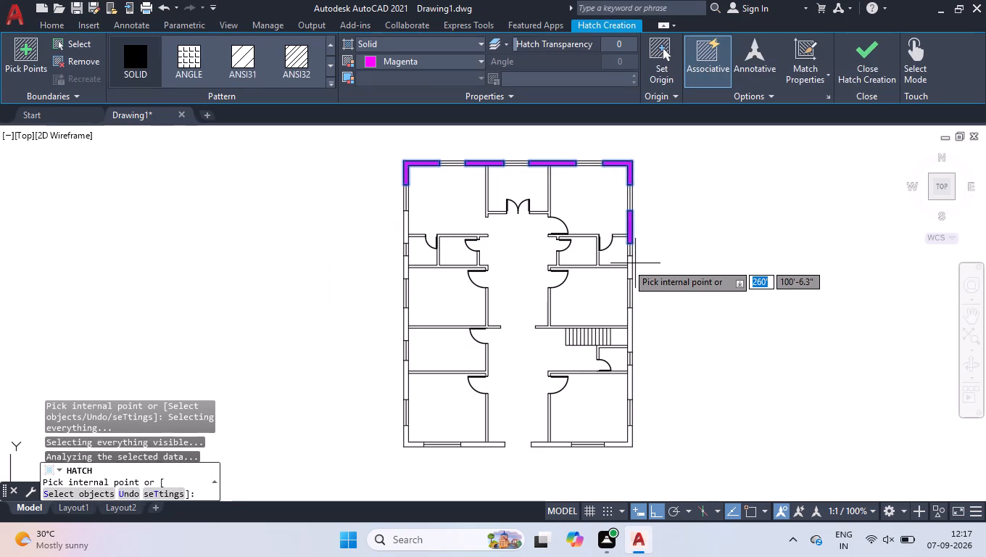
pyautogui.click(629, 263)
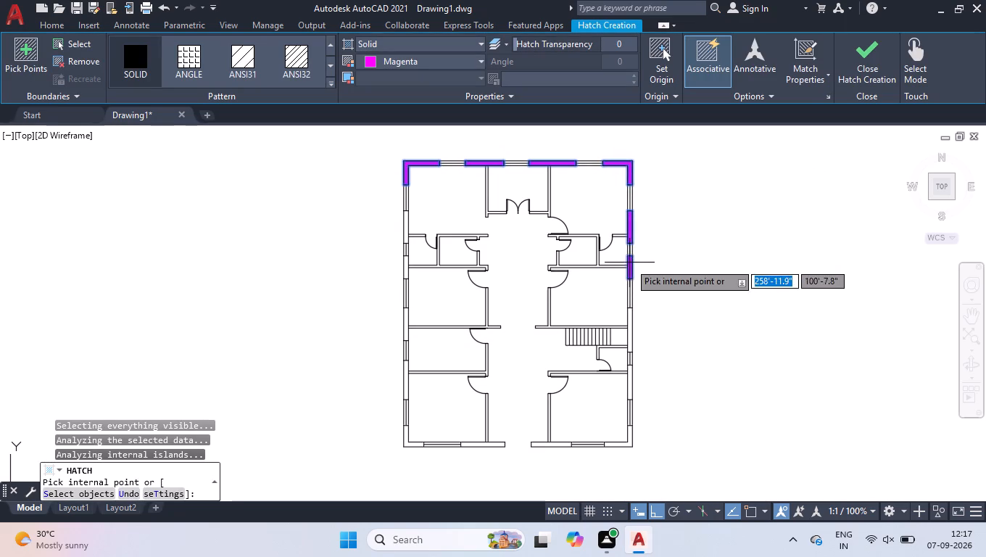
pyautogui.click(629, 332)
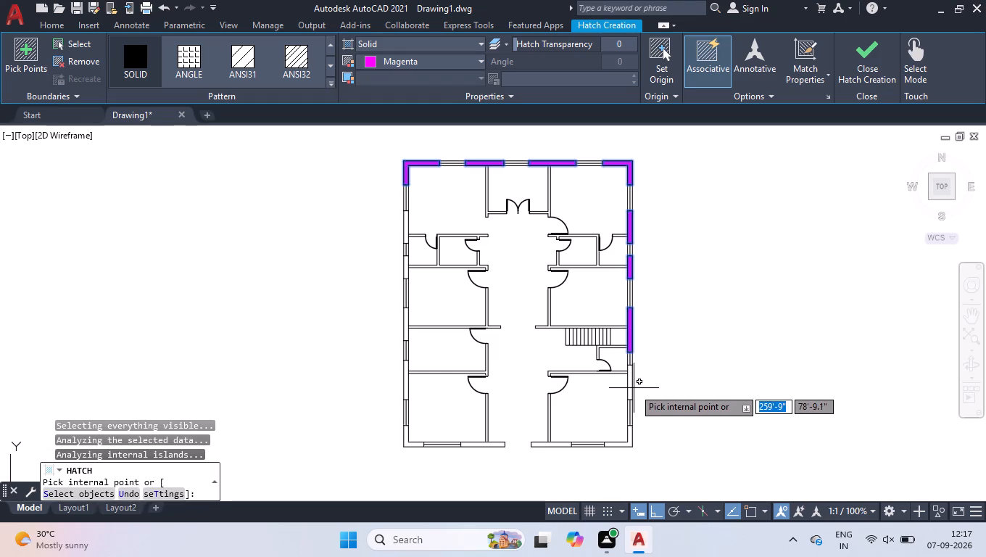
pyautogui.click(629, 389)
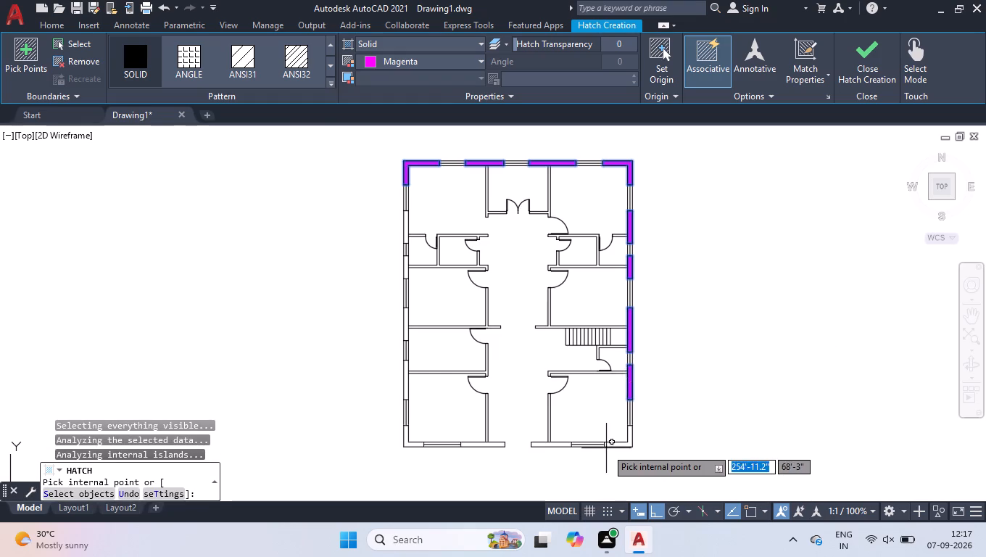
pyautogui.scroll(3, 606, 448)
pyautogui.click(624, 440)
pyautogui.click(375, 431)
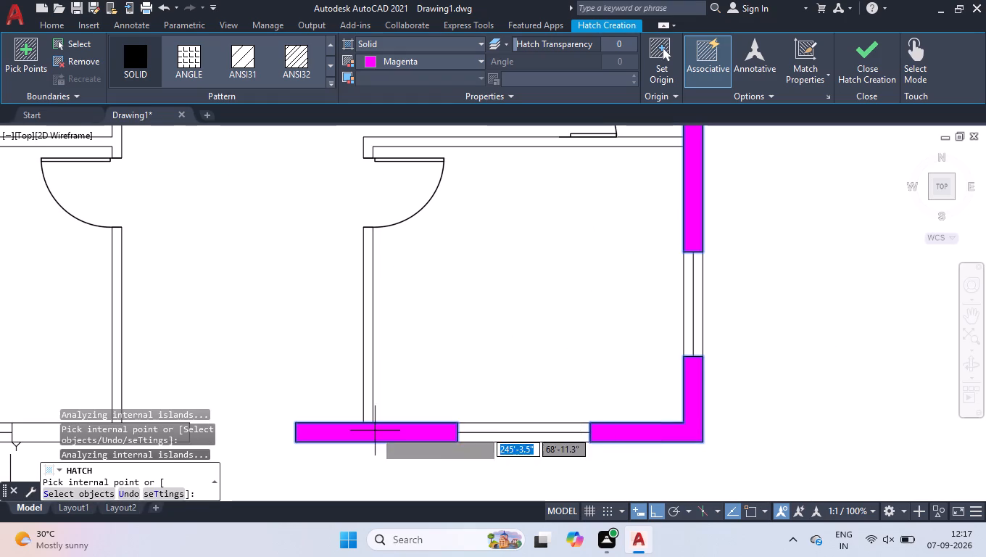
# Hatch both bottom rooms' corridor walls, the bottom-right room's upper wall and the bottom exterior wall segments left of the entrance in solid magenta.
pyautogui.click(368, 392)
pyautogui.scroll(-2, 473, 404)
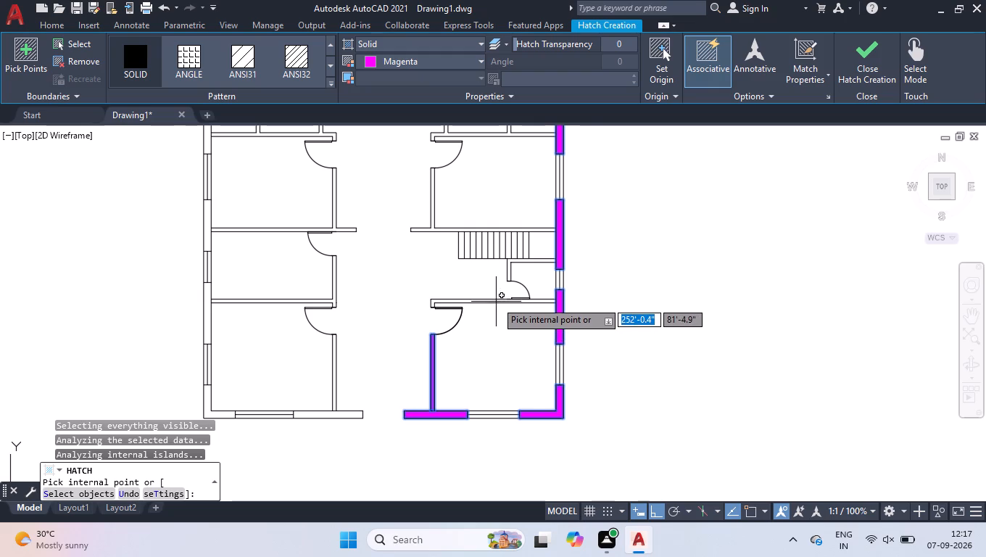
pyautogui.click(496, 301)
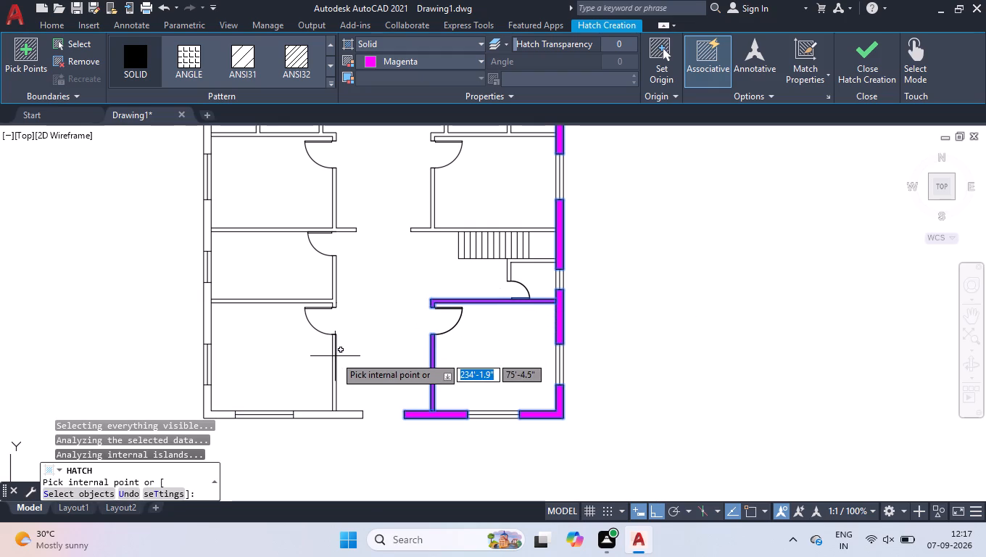
pyautogui.click(335, 356)
pyautogui.scroll(-1, 362, 403)
pyautogui.scroll(2, 274, 414)
pyautogui.click(263, 403)
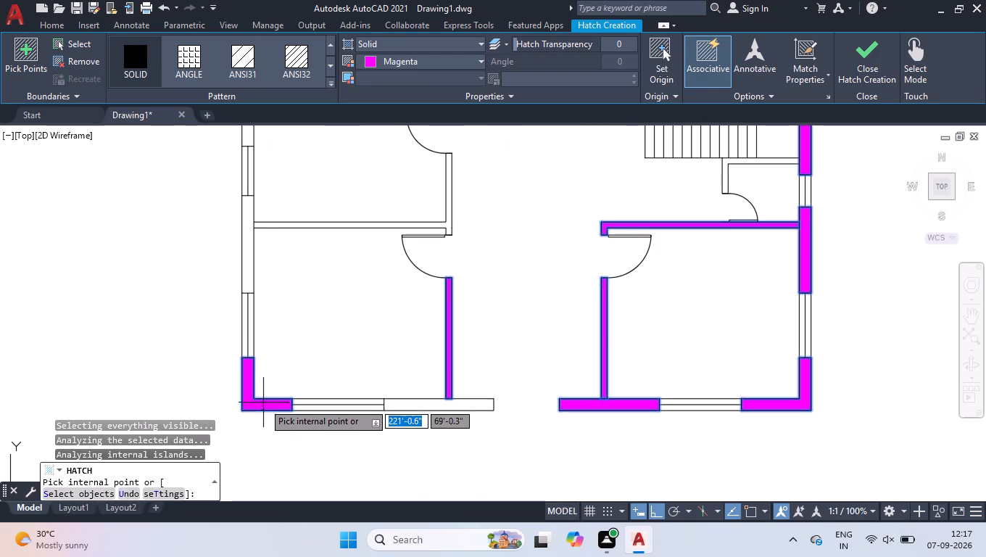
pyautogui.click(459, 405)
# Hatch the two middle segments of the left exterior wall and the interior walls branching off them in solid magenta.
pyautogui.scroll(-2, 459, 410)
pyautogui.scroll(2, 383, 332)
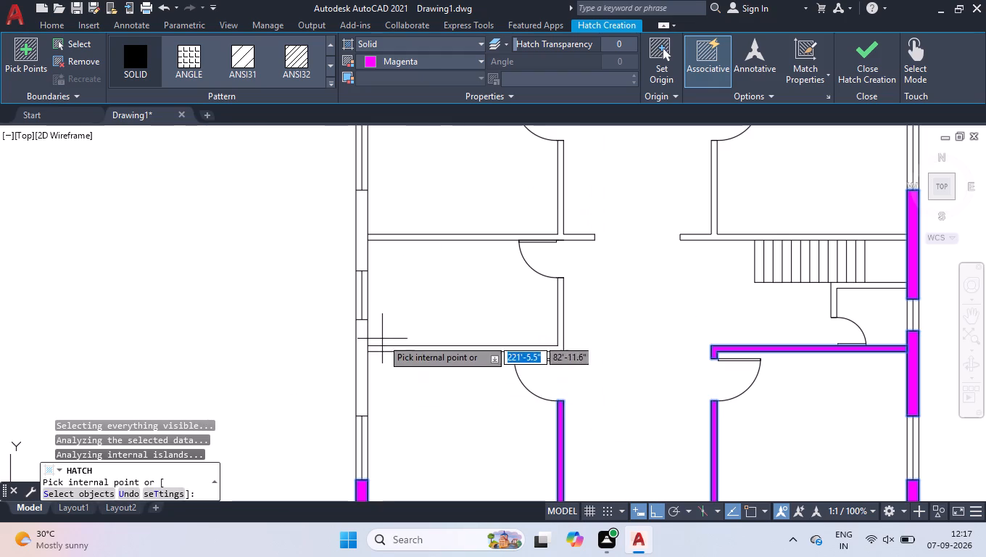
pyautogui.click(358, 380)
pyautogui.click(399, 348)
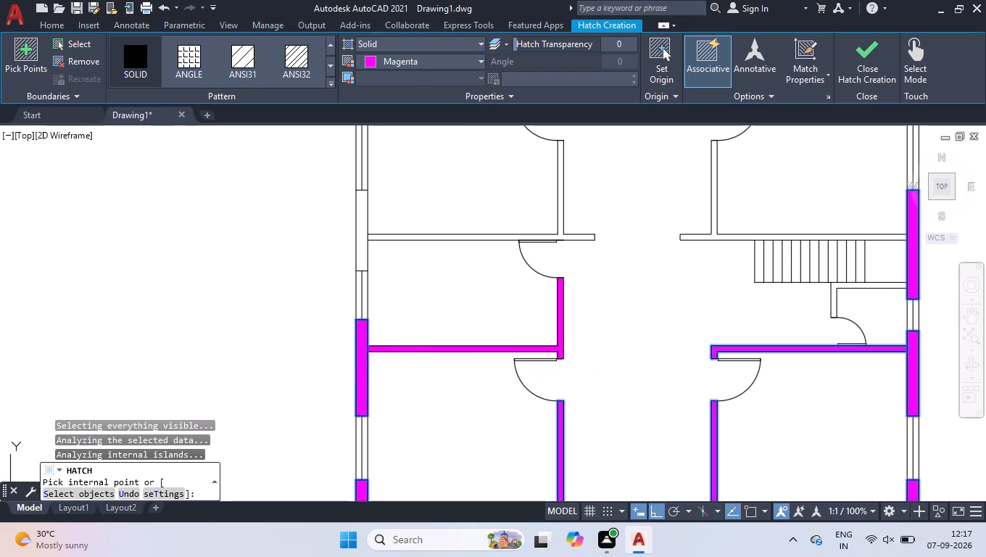
pyautogui.scroll(-1, 405, 360)
pyautogui.scroll(3, 393, 289)
pyautogui.click(328, 250)
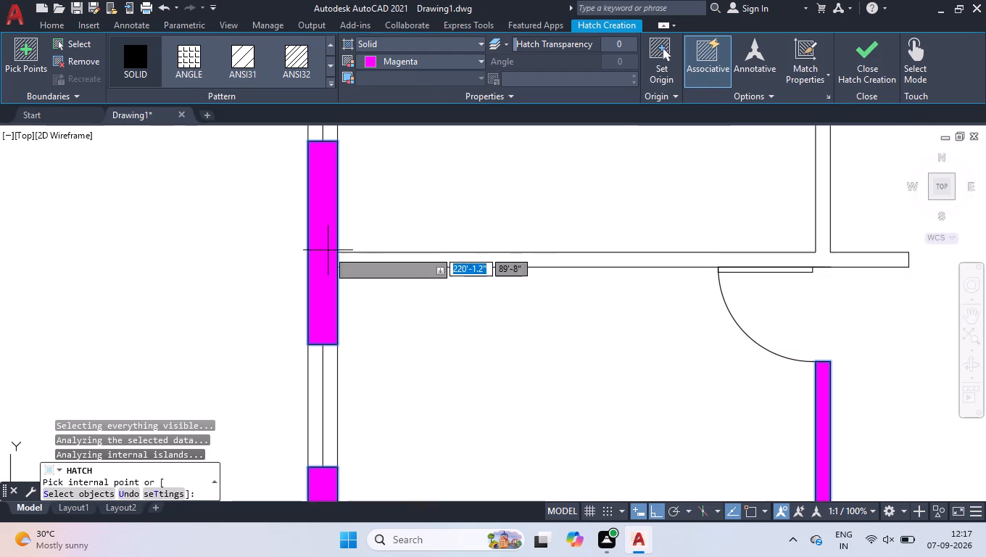
pyautogui.click(356, 257)
# Hatch the remaining upper left exterior wall segments and the interior walls around the two small left rooms in solid magenta.
pyautogui.scroll(-2, 370, 271)
pyautogui.scroll(-2, 413, 323)
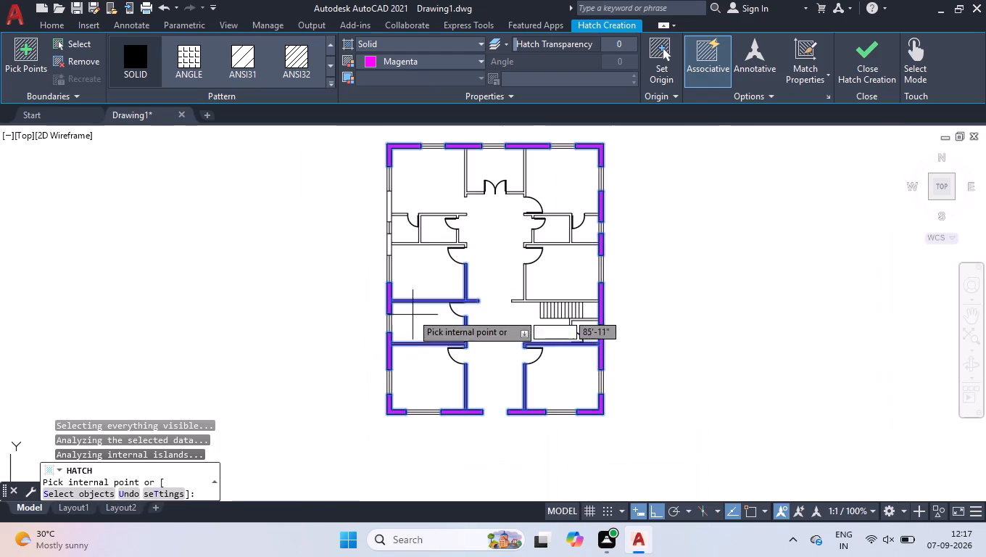
pyautogui.scroll(3, 390, 193)
pyautogui.click(381, 226)
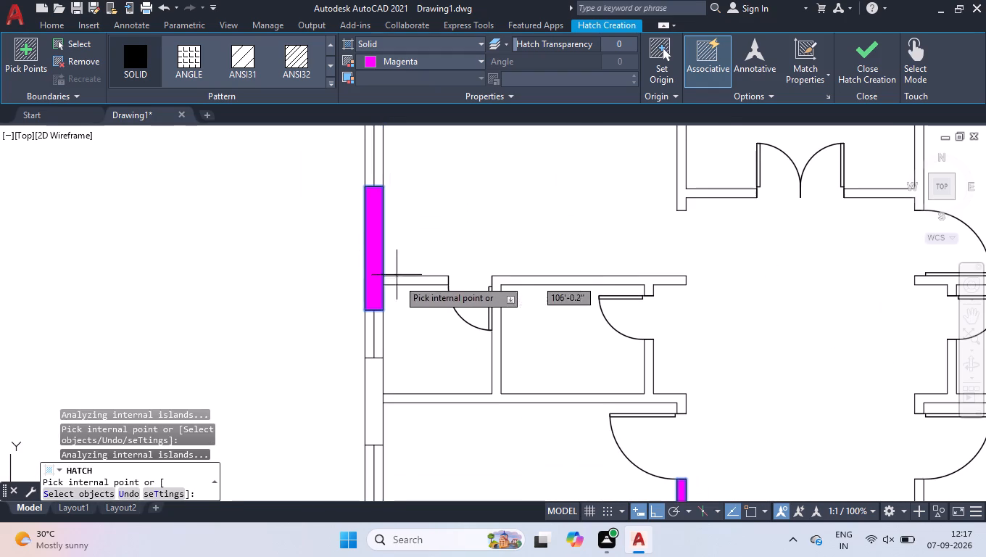
pyautogui.click(410, 280)
pyautogui.click(518, 281)
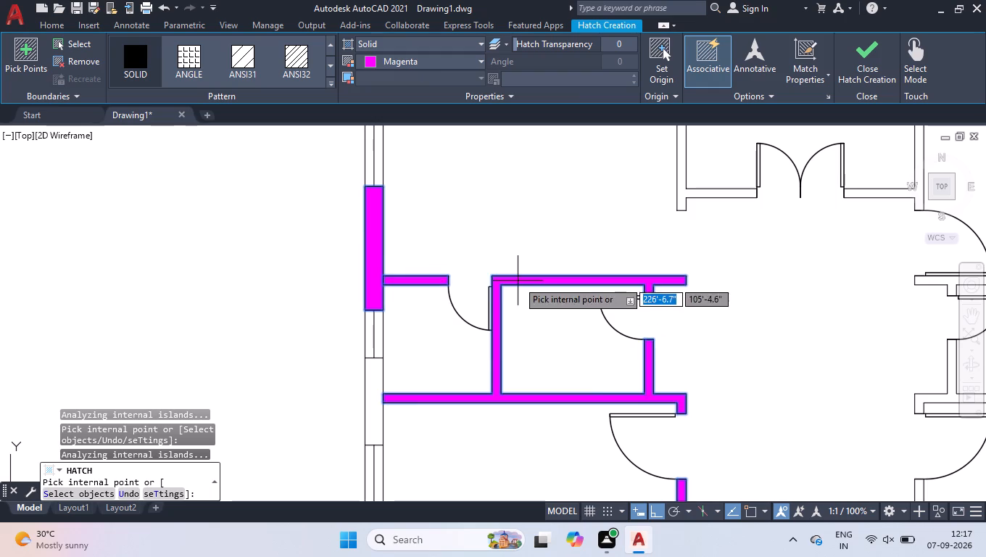
pyautogui.scroll(-1, 484, 333)
pyautogui.click(413, 367)
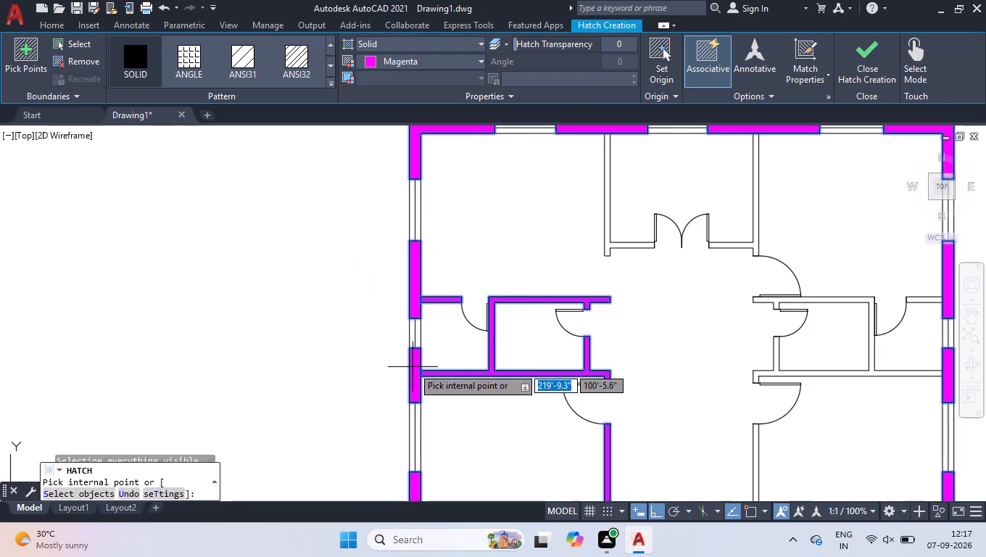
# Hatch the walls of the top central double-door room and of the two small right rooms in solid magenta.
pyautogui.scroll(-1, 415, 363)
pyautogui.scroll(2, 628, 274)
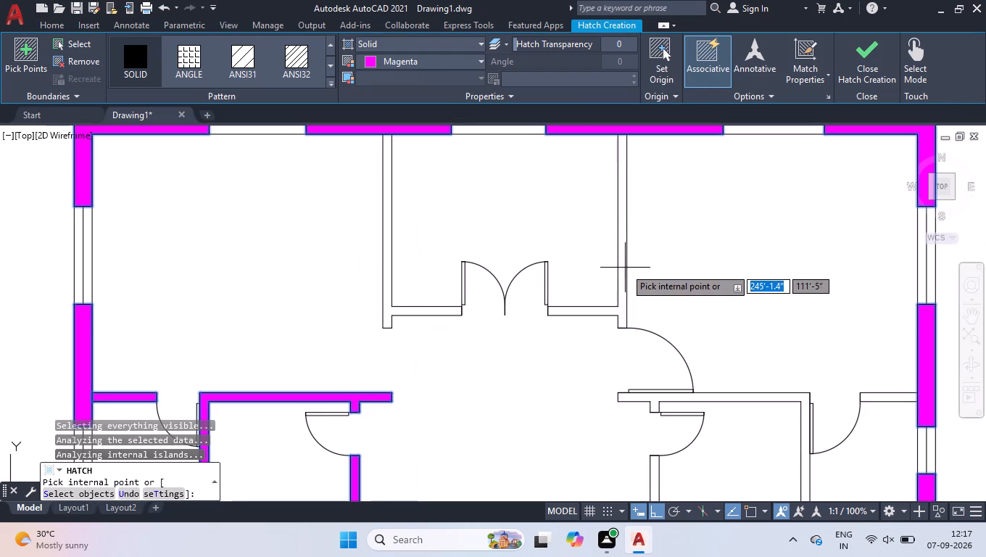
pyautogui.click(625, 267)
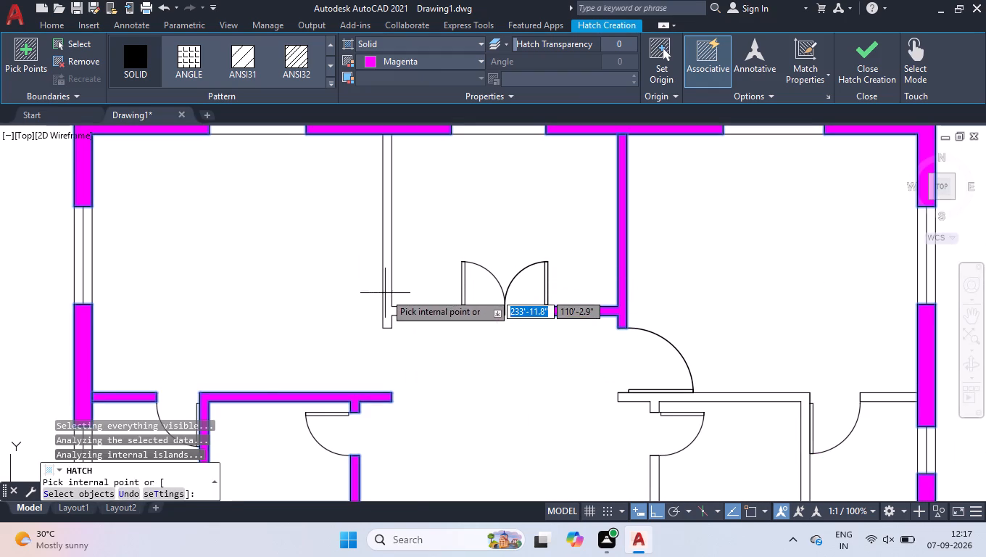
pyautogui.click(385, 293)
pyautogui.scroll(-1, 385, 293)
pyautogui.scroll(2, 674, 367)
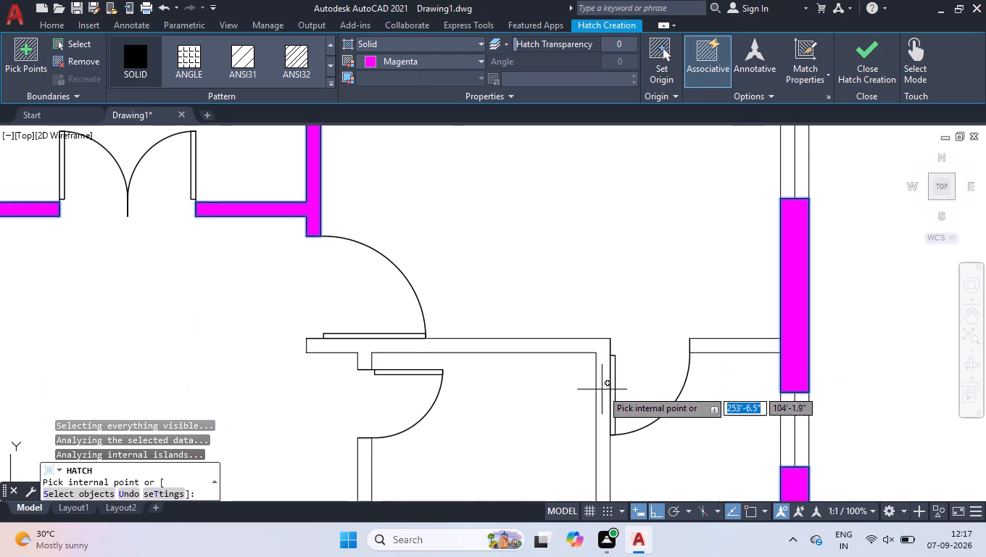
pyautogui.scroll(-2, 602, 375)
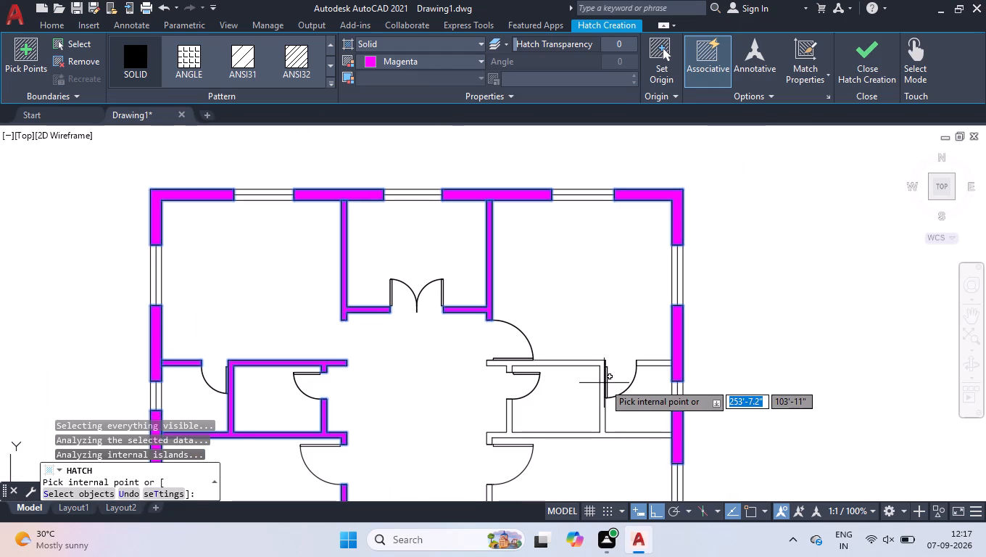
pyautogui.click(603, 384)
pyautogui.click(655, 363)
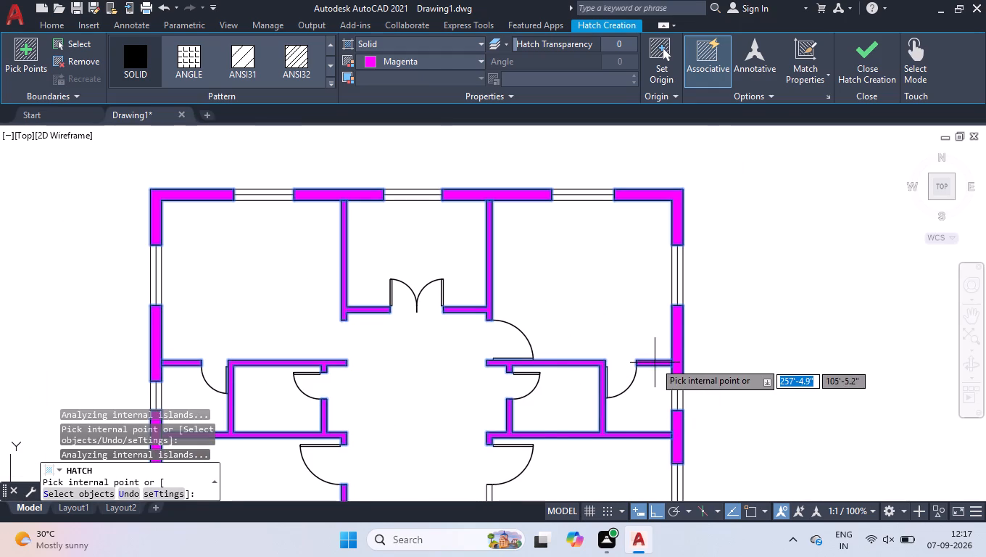
# Hatch the wall above the staircase with its corridor wall and the small room's wall below the stairs, and finish the solid magenta hatch.
pyautogui.scroll(-2, 655, 359)
pyautogui.scroll(-1, 571, 348)
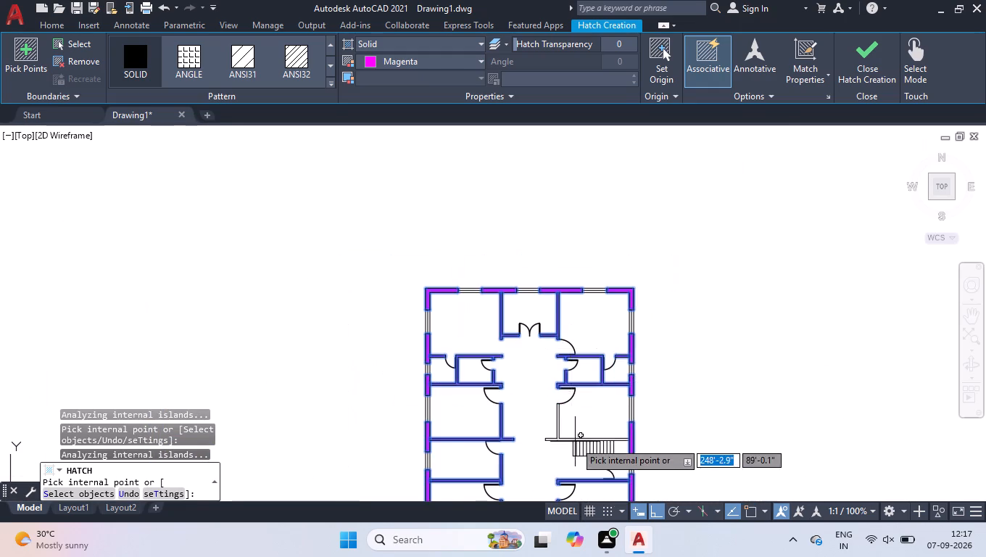
pyautogui.scroll(3, 578, 439)
pyautogui.click(577, 444)
pyautogui.scroll(-2, 571, 399)
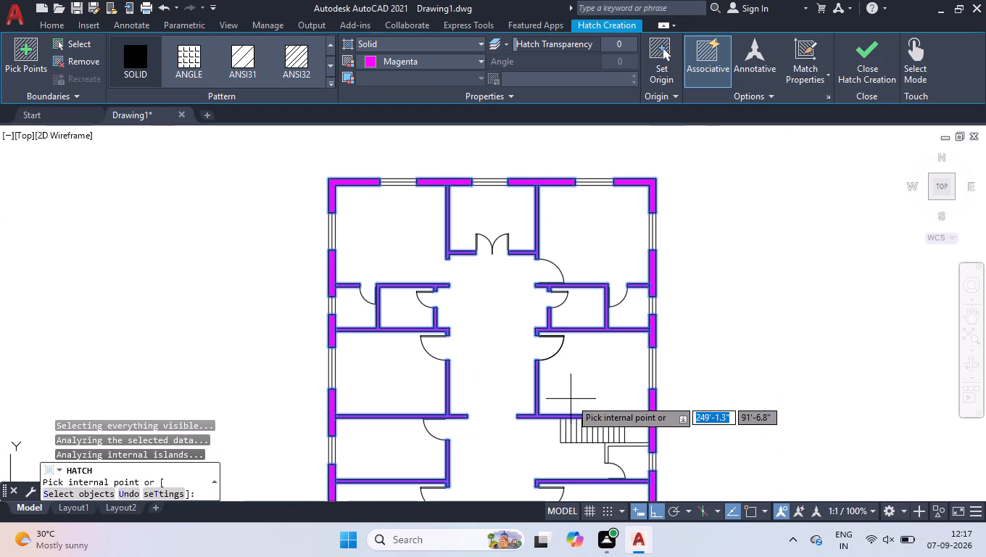
pyautogui.scroll(3, 620, 485)
pyautogui.click(596, 318)
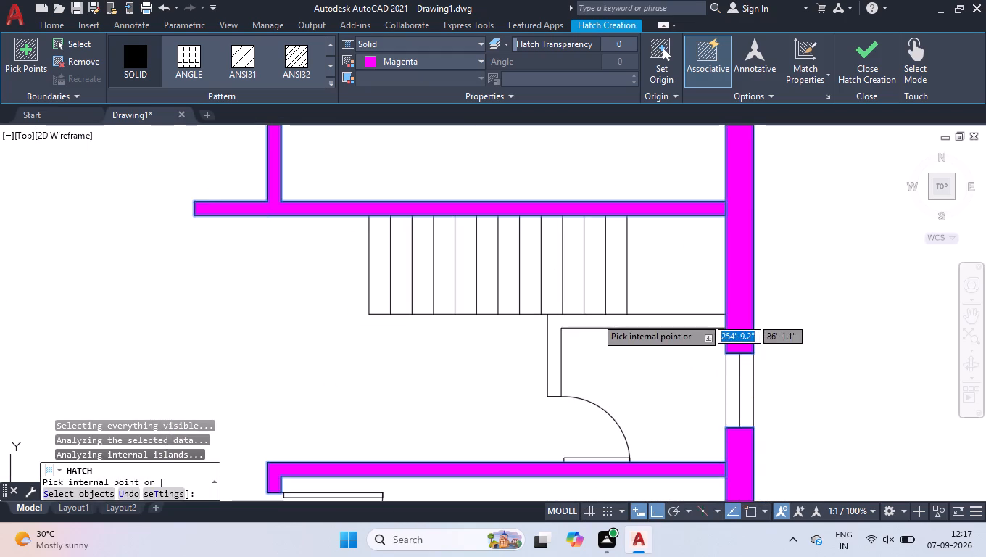
pyautogui.scroll(-4, 596, 318)
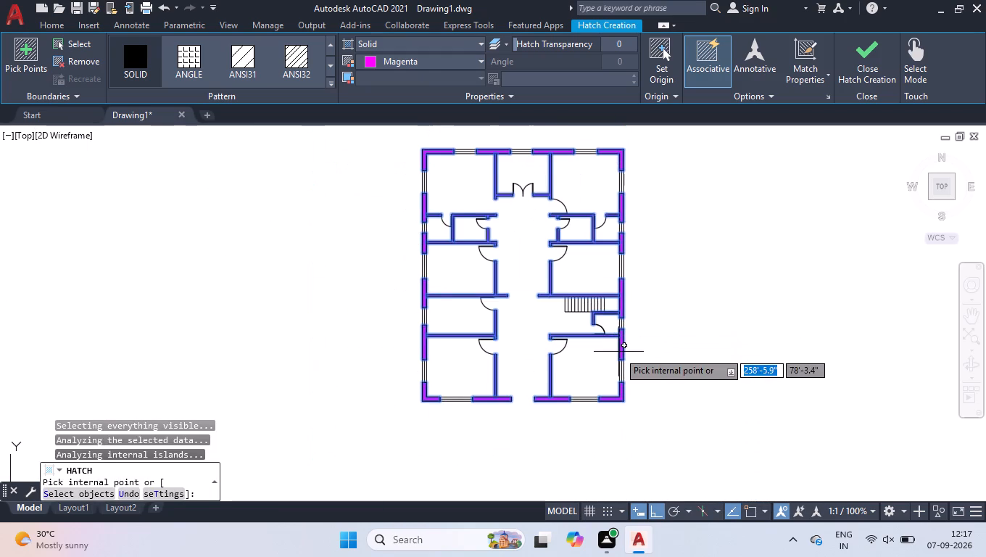
pyautogui.press('Return')
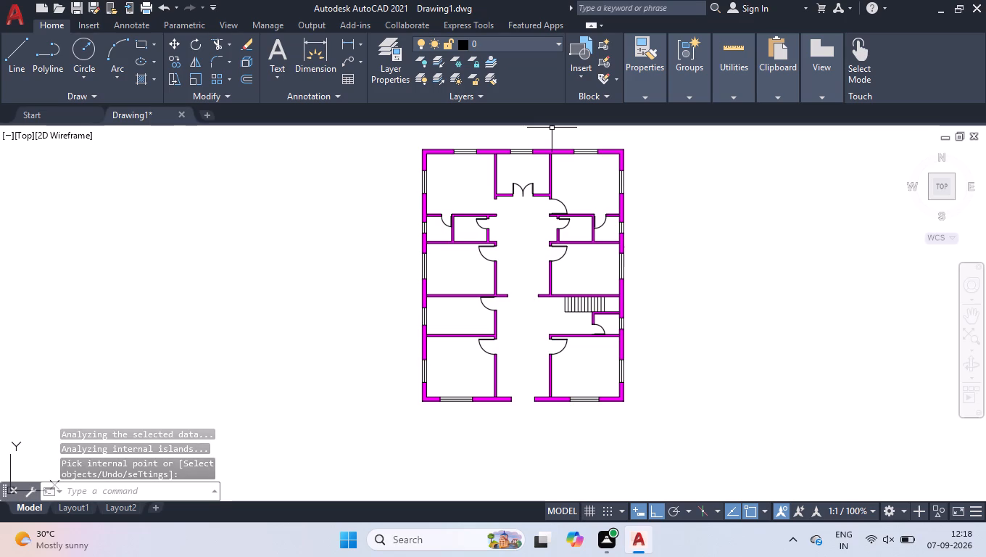
# Remove the magenta hatch from both side walls of the top central double-door room using Trim.
pyautogui.write('tr')
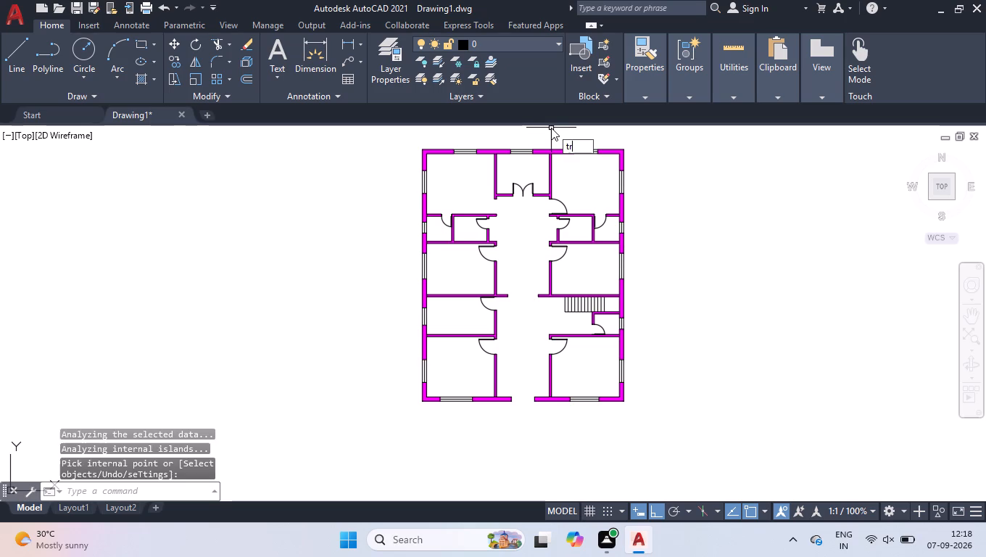
pyautogui.press('Return')
pyautogui.scroll(4, 551, 128)
pyautogui.scroll(-2, 520, 158)
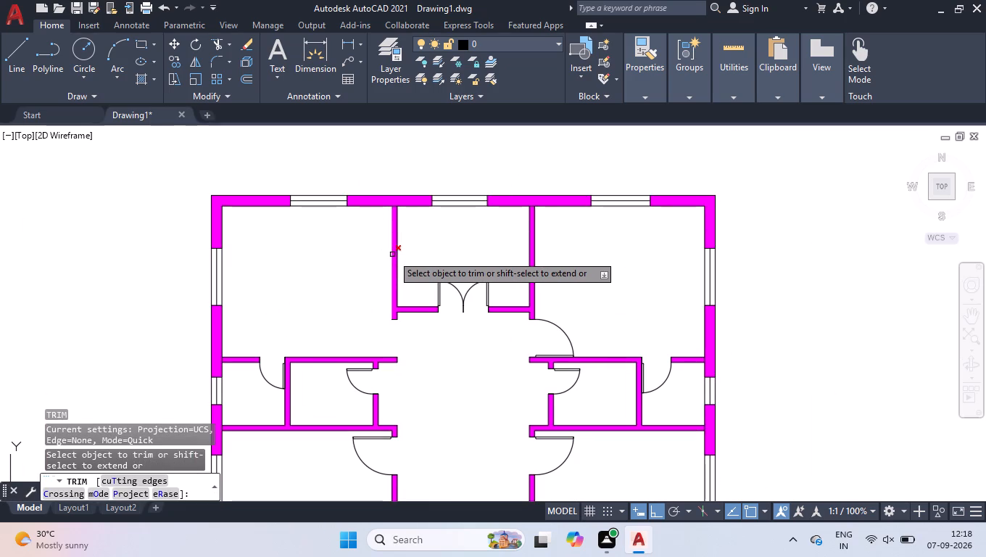
pyautogui.scroll(3, 394, 255)
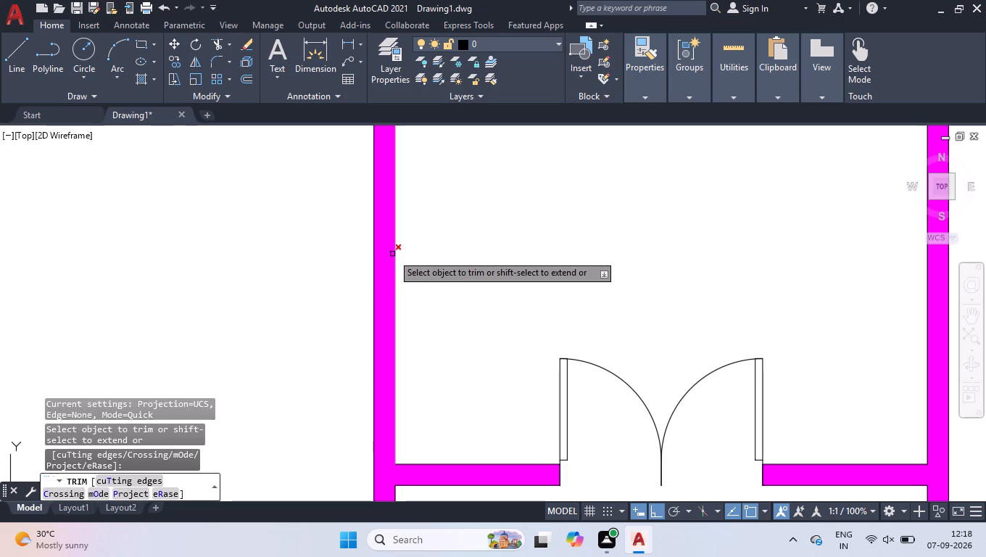
pyautogui.click(383, 257)
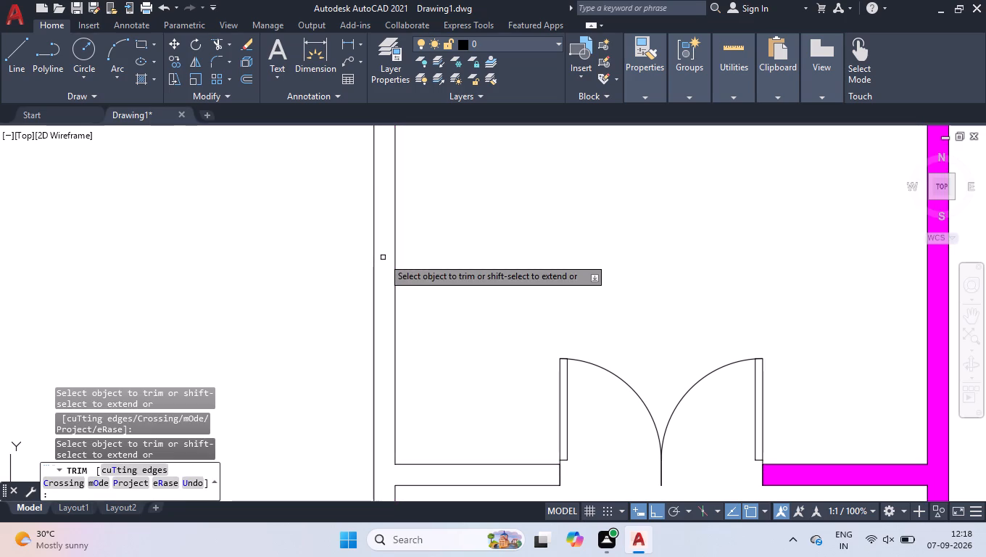
pyautogui.scroll(-2, 383, 257)
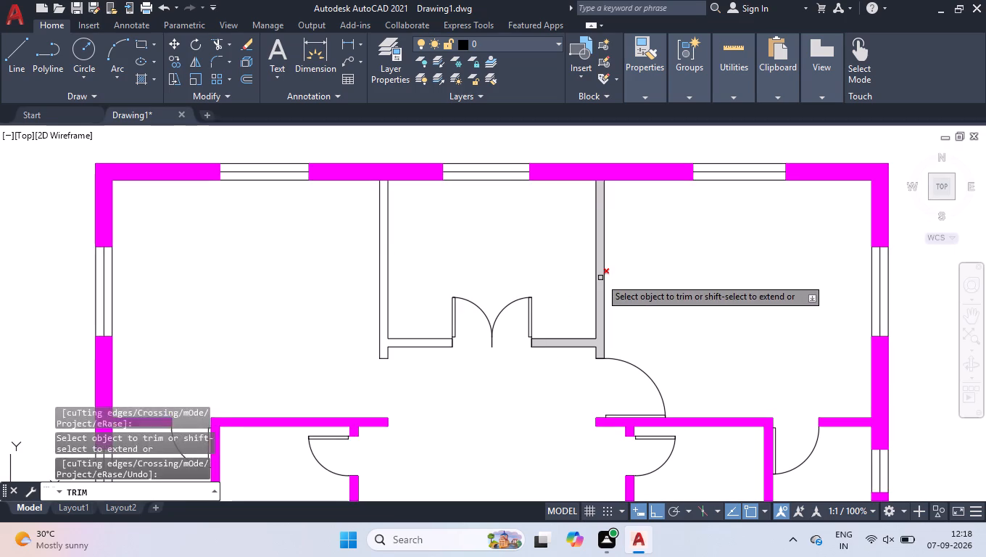
pyautogui.click(600, 278)
# Trim the magenta hatch off the interior walls around the small rooms on both sides, including the short wall stubs beside their doors.
pyautogui.click(613, 420)
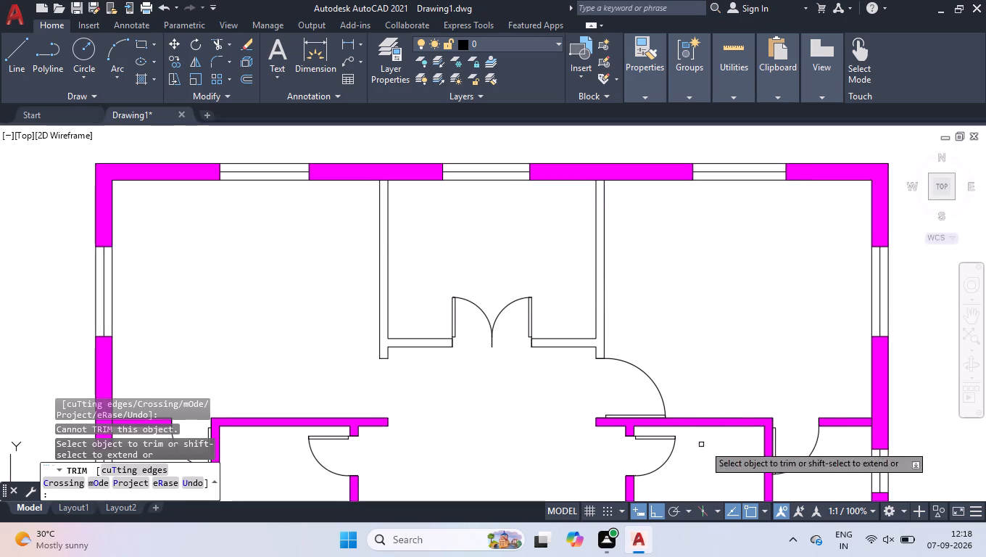
pyautogui.click(838, 421)
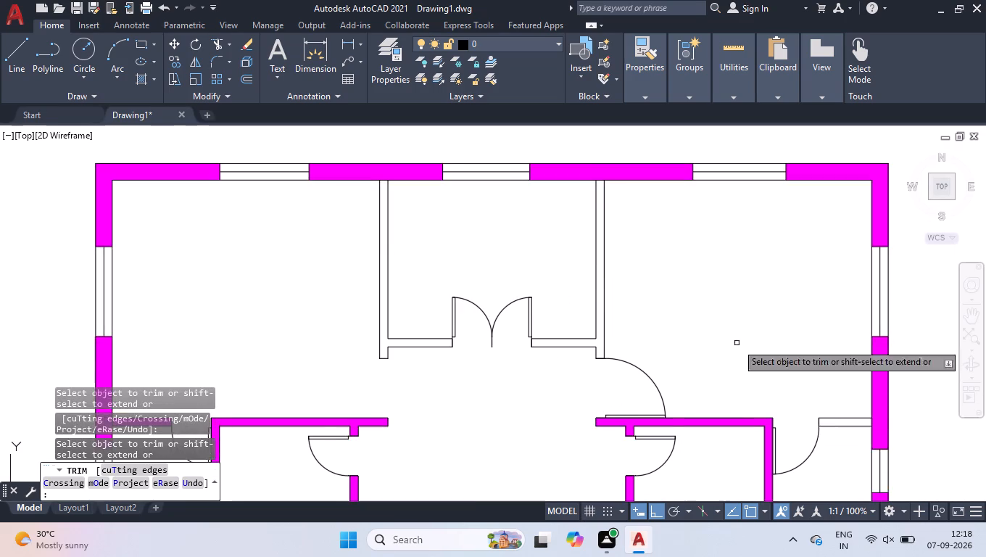
pyautogui.scroll(-2, 718, 304)
pyautogui.scroll(2, 727, 374)
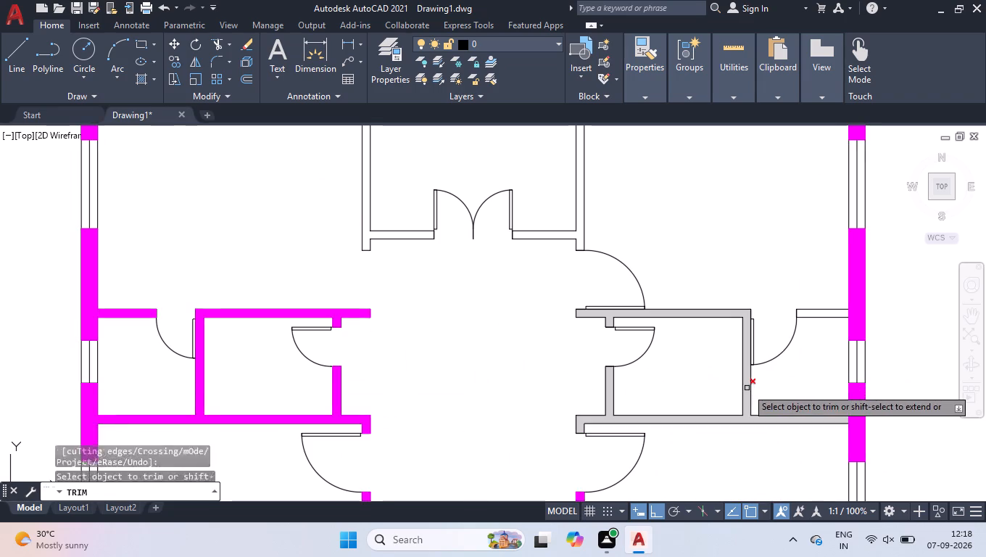
pyautogui.click(747, 388)
pyautogui.click(284, 313)
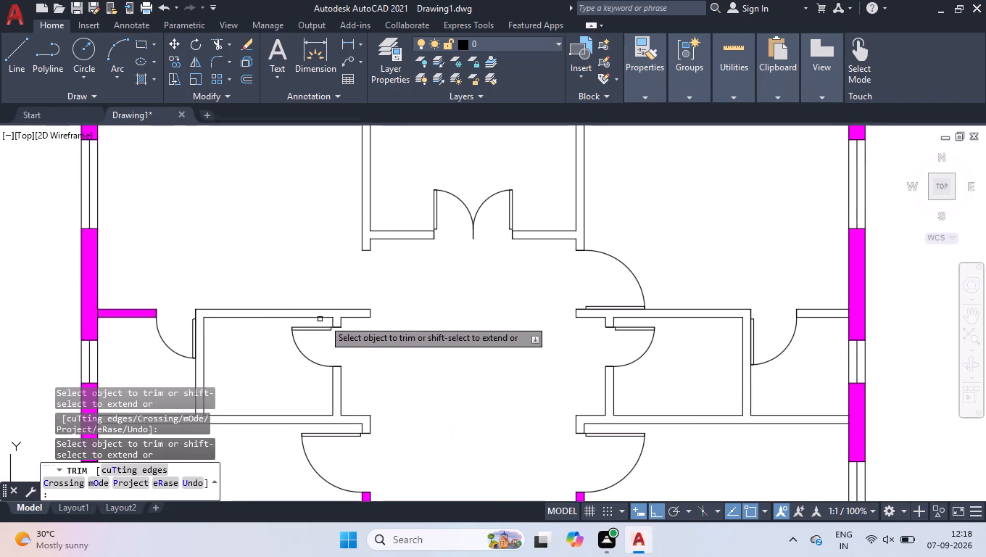
pyautogui.scroll(-1, 358, 305)
pyautogui.click(214, 311)
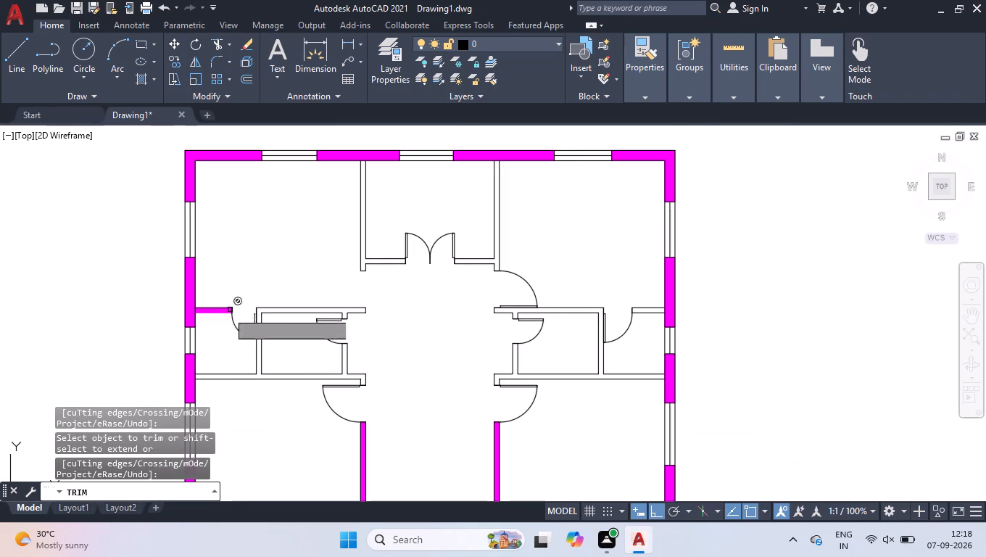
pyautogui.scroll(2, 207, 313)
pyautogui.click(221, 308)
pyautogui.scroll(-2, 324, 252)
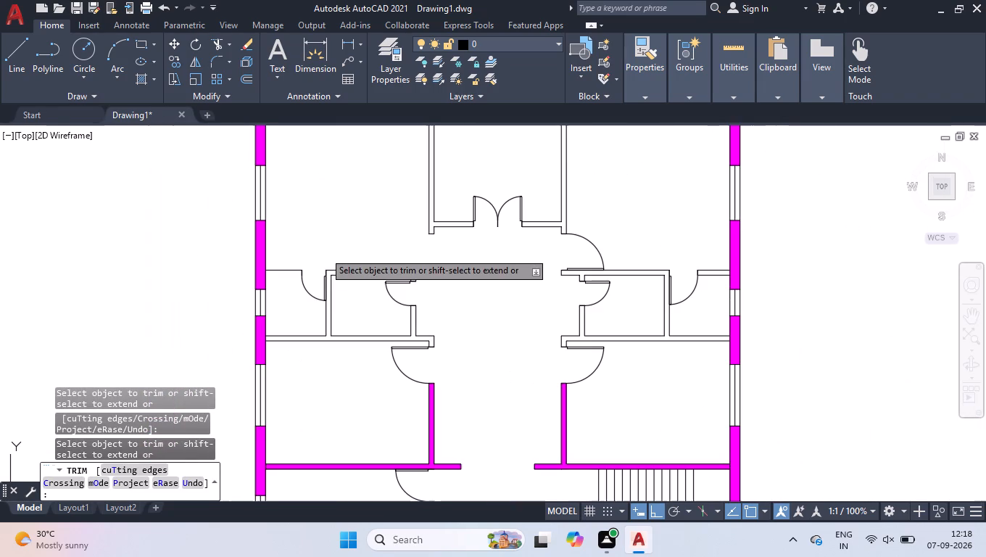
# Trim the magenta hatch off the middle rooms' interior walls, the wall above the staircase, and the small room's walls below the stairs.
pyautogui.scroll(-2, 423, 289)
pyautogui.scroll(3, 420, 416)
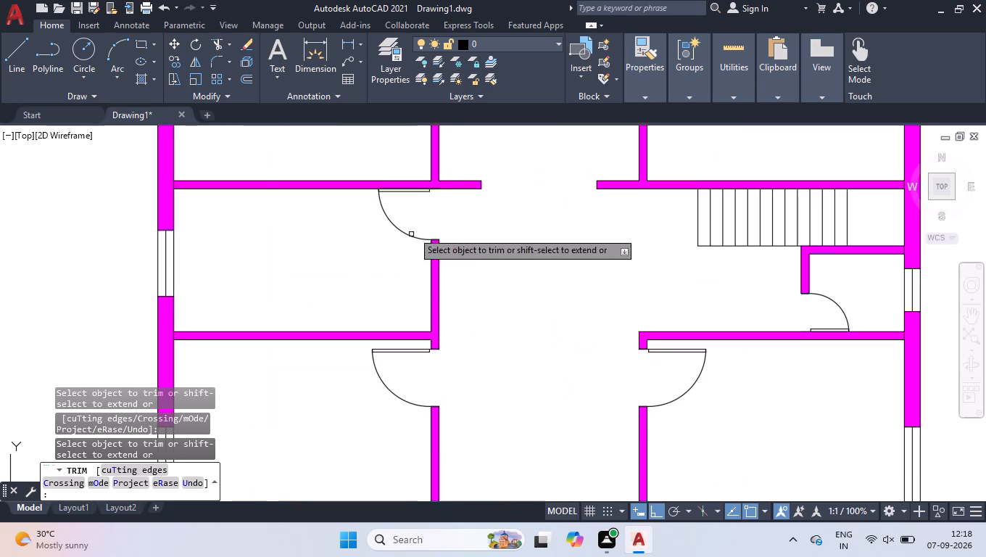
pyautogui.scroll(-2, 427, 225)
pyautogui.scroll(2, 418, 131)
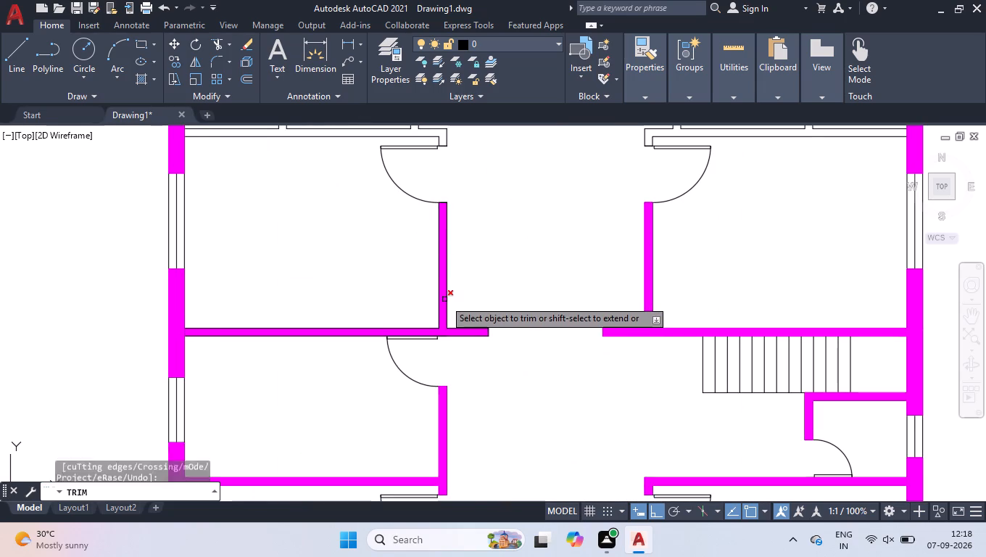
pyautogui.click(444, 300)
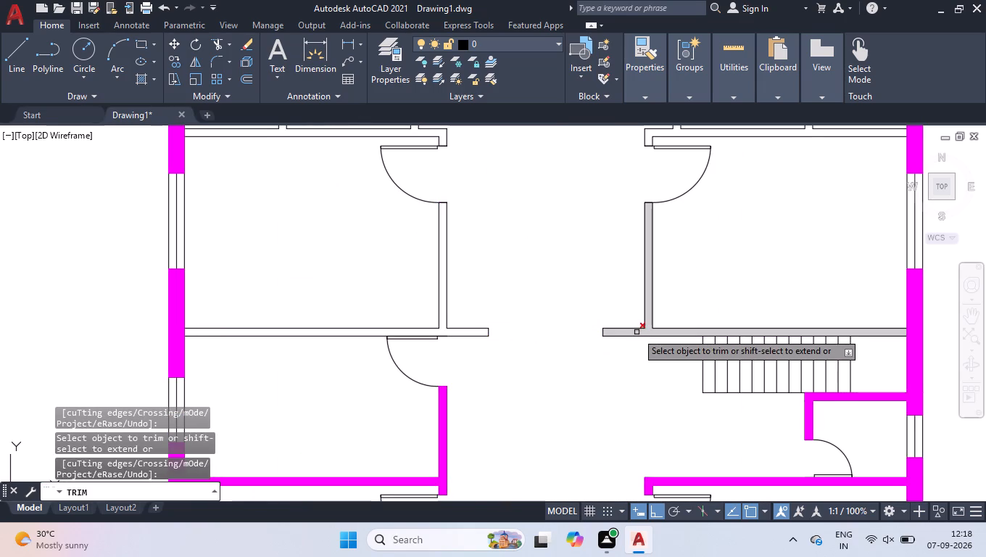
pyautogui.click(637, 332)
pyautogui.scroll(-1, 590, 202)
pyautogui.scroll(2, 721, 382)
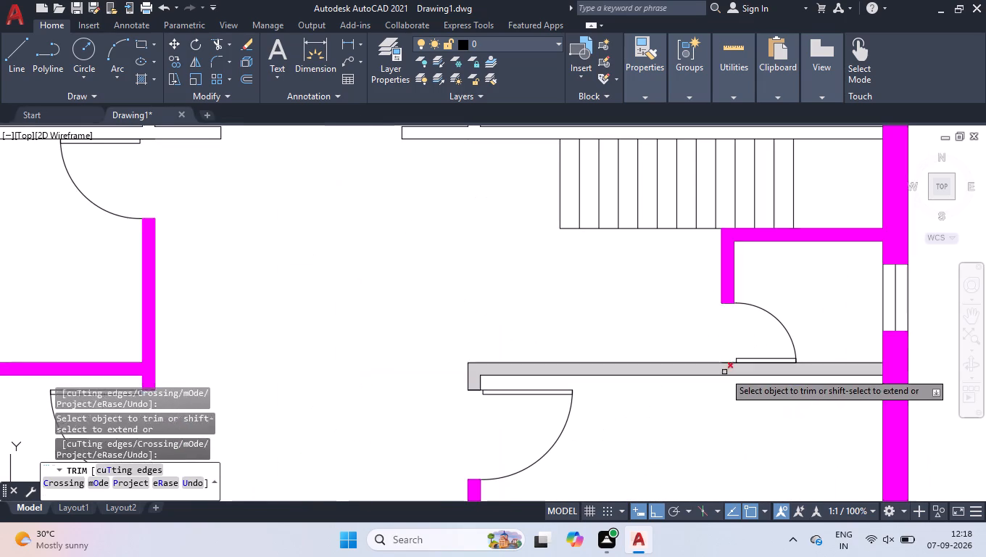
pyautogui.click(724, 372)
pyautogui.click(726, 281)
pyautogui.scroll(-1, 724, 279)
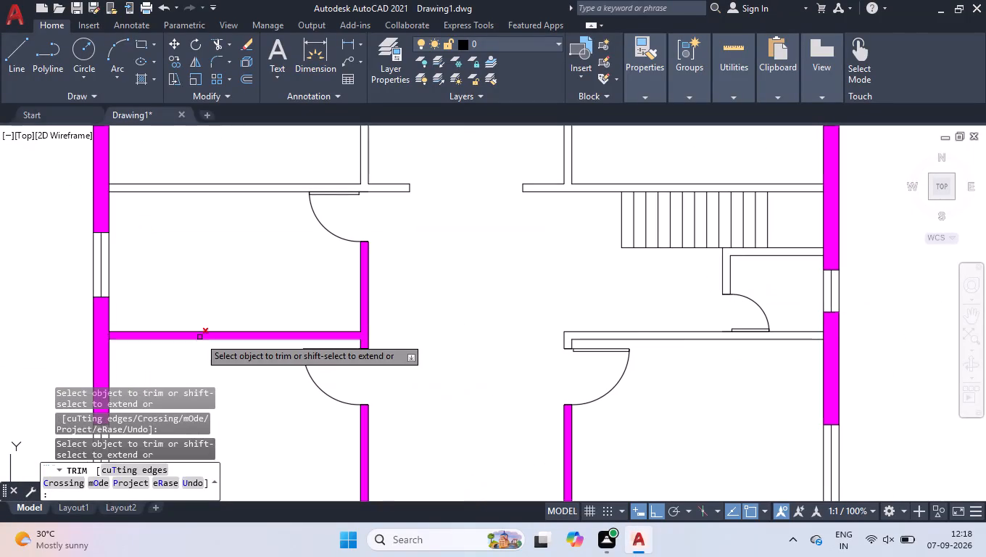
pyautogui.click(200, 337)
# Trim the magenta hatch off the two corridor walls of the bottom rooms and finish trimming.
pyautogui.scroll(-2, 381, 331)
pyautogui.scroll(2, 368, 403)
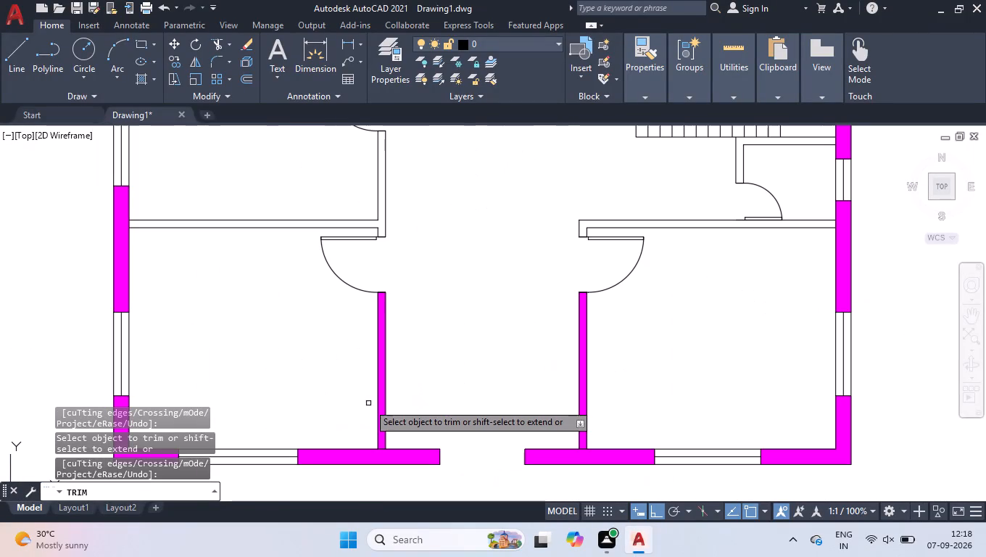
pyautogui.click(381, 403)
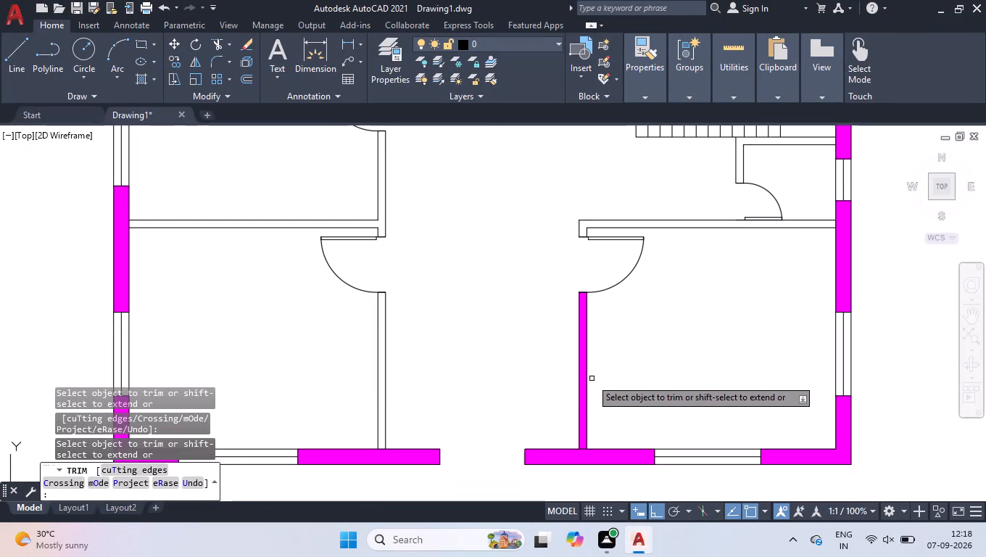
pyautogui.click(584, 385)
pyautogui.scroll(-3, 585, 387)
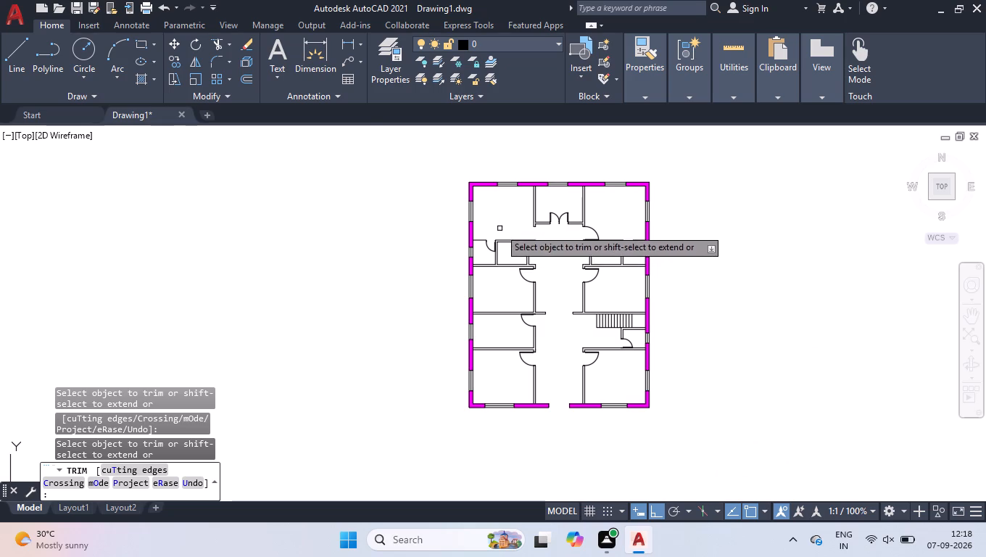
pyautogui.press('space')
# Draw the missing lower edge of the short wall between the left exterior wall and the small left room's door, about 3' long.
pyautogui.scroll(3, 500, 228)
pyautogui.scroll(2, 407, 305)
pyautogui.press('l')
pyautogui.press('Return')
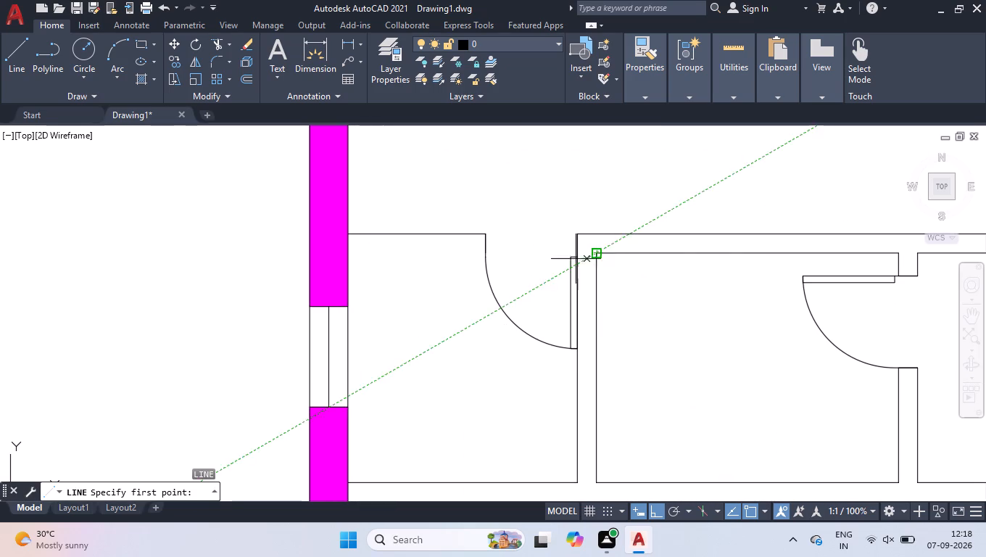
pyautogui.click(487, 257)
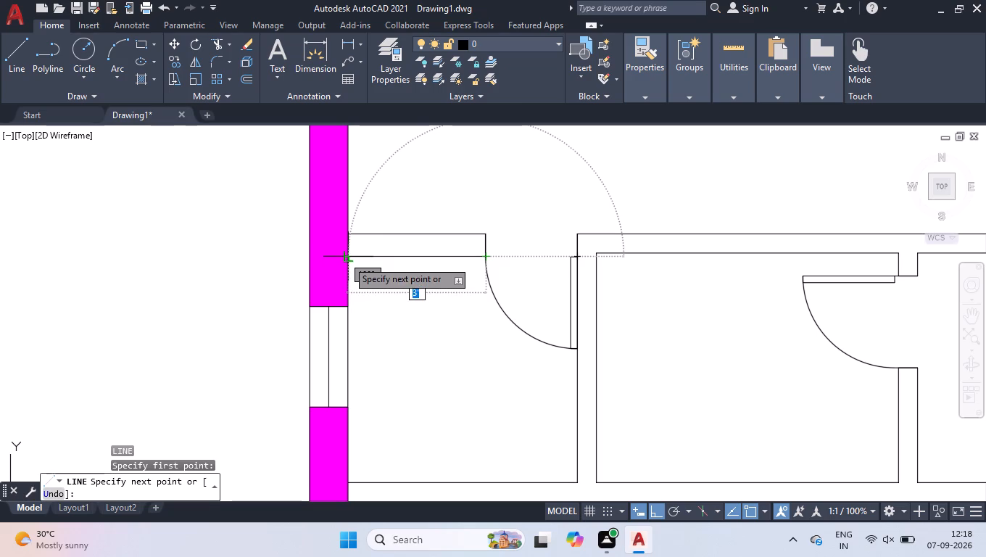
pyautogui.click(347, 260)
pyautogui.press('space')
# Hatch both side walls of the top central double-door room with a solid fill in index color 172.
pyautogui.scroll(-2, 368, 307)
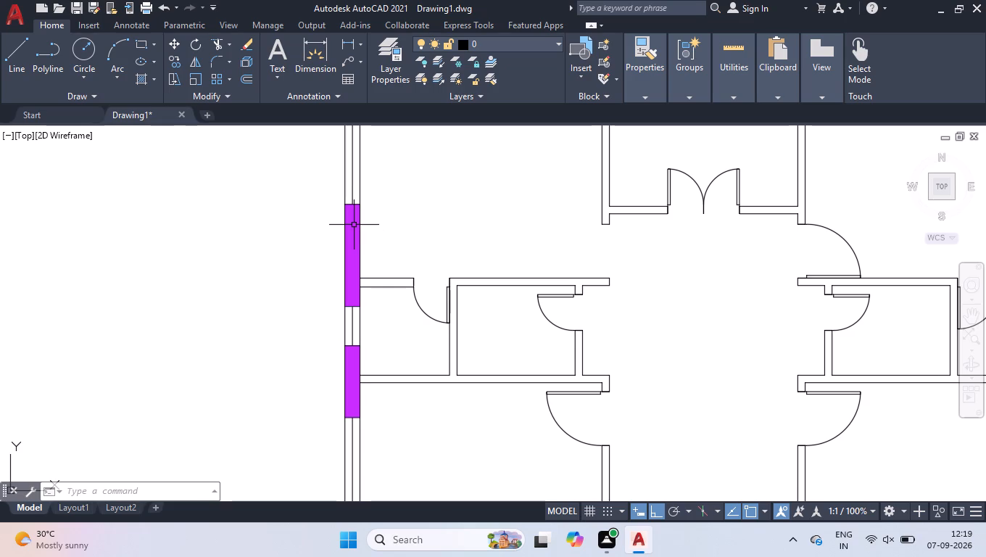
pyautogui.scroll(-3, 429, 308)
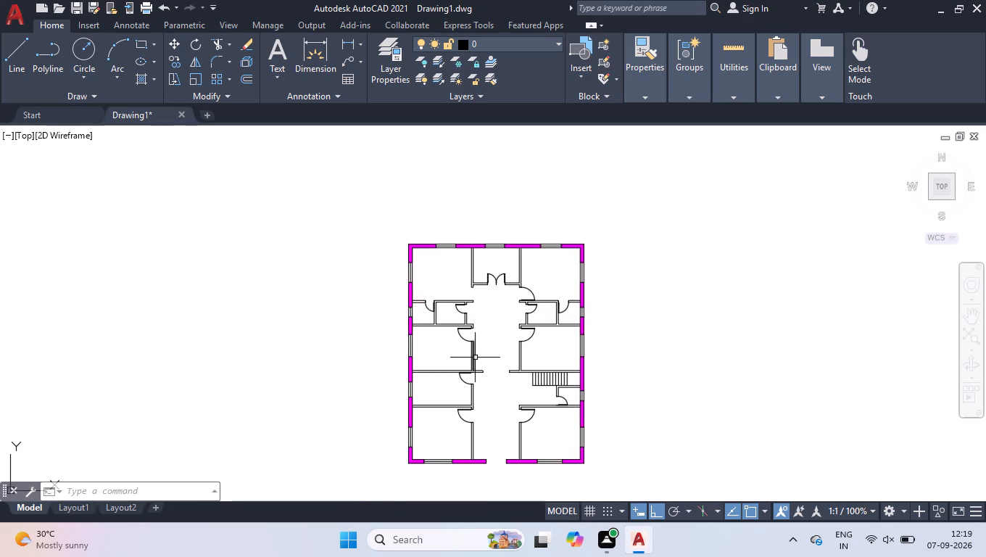
pyautogui.scroll(1, 475, 358)
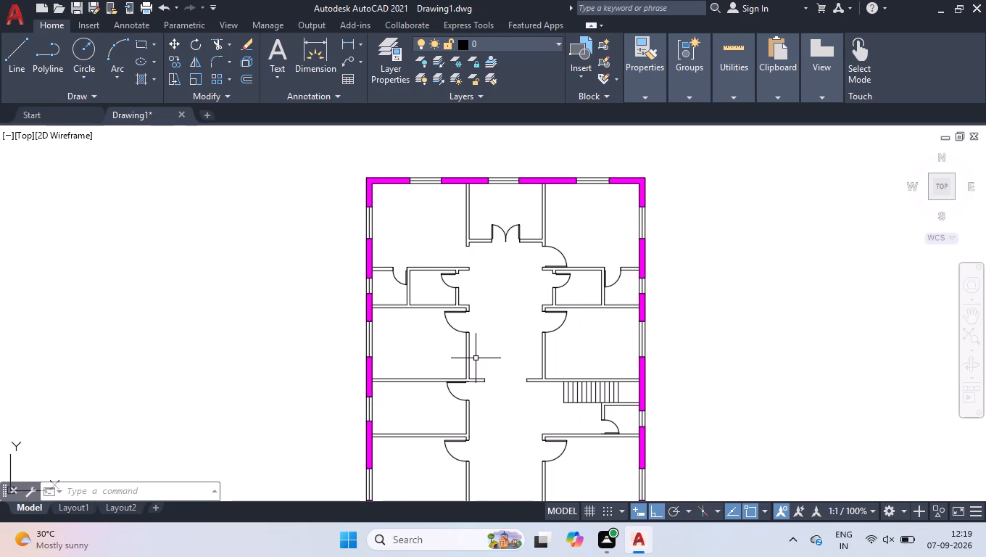
pyautogui.click(144, 74)
pyautogui.click(444, 66)
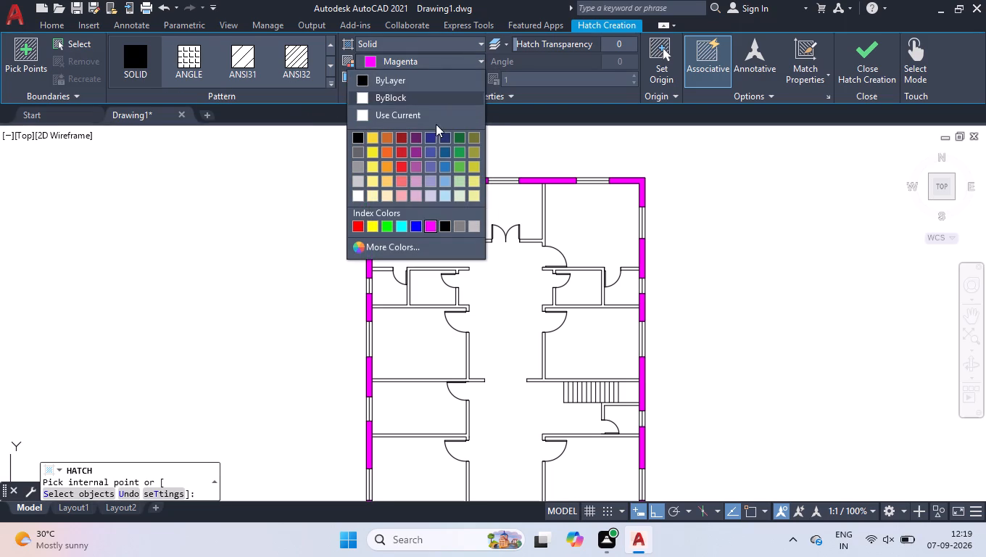
pyautogui.click(384, 245)
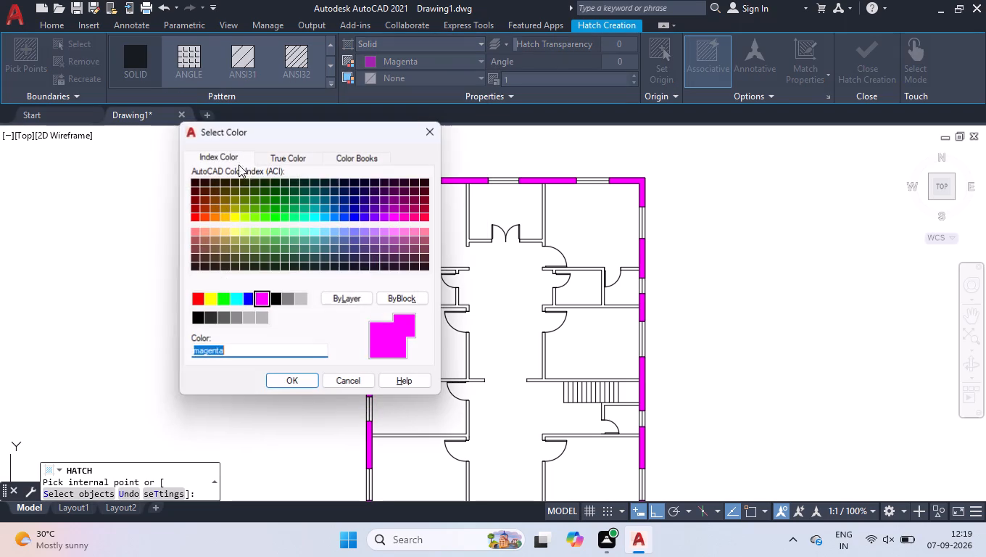
pyautogui.click(355, 210)
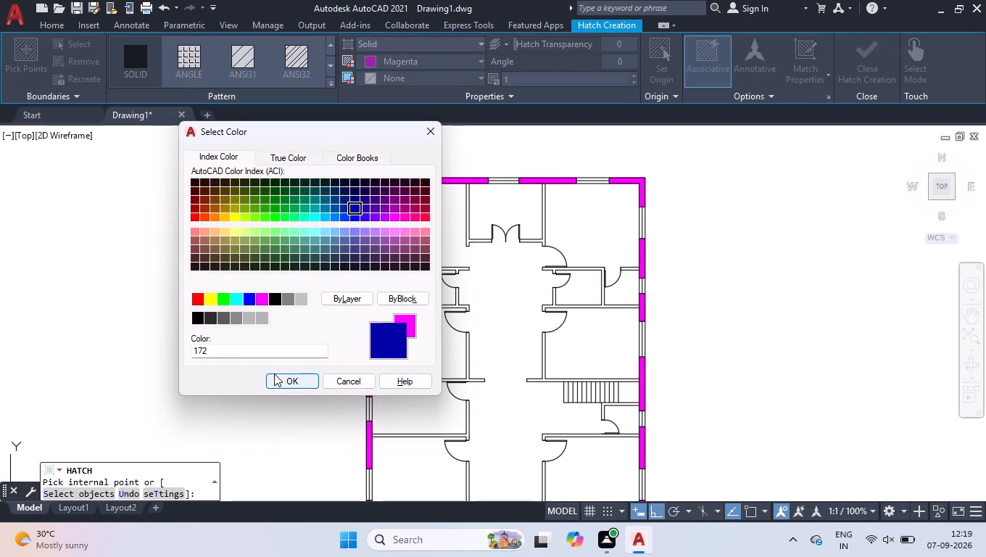
pyautogui.click(275, 379)
pyautogui.scroll(2, 426, 222)
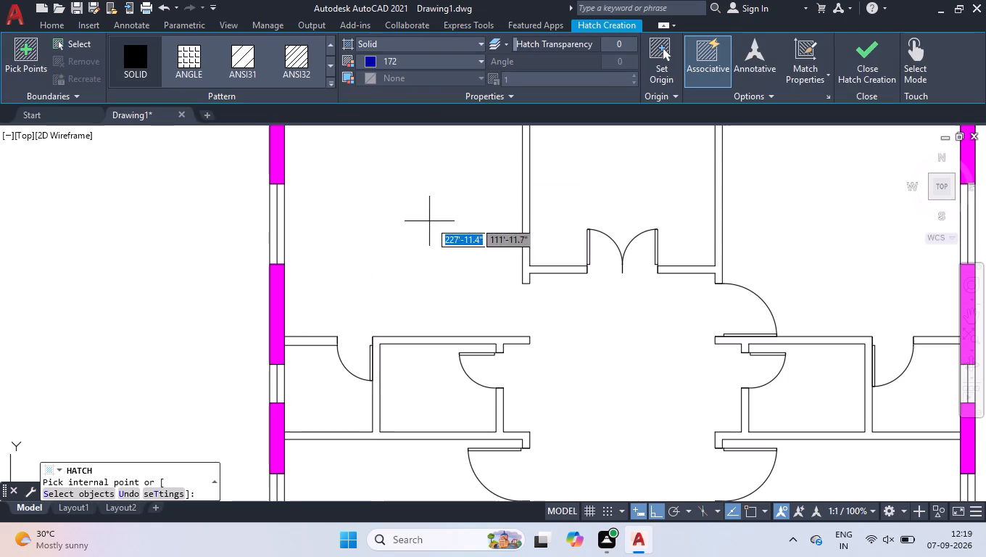
pyautogui.scroll(-2, 499, 257)
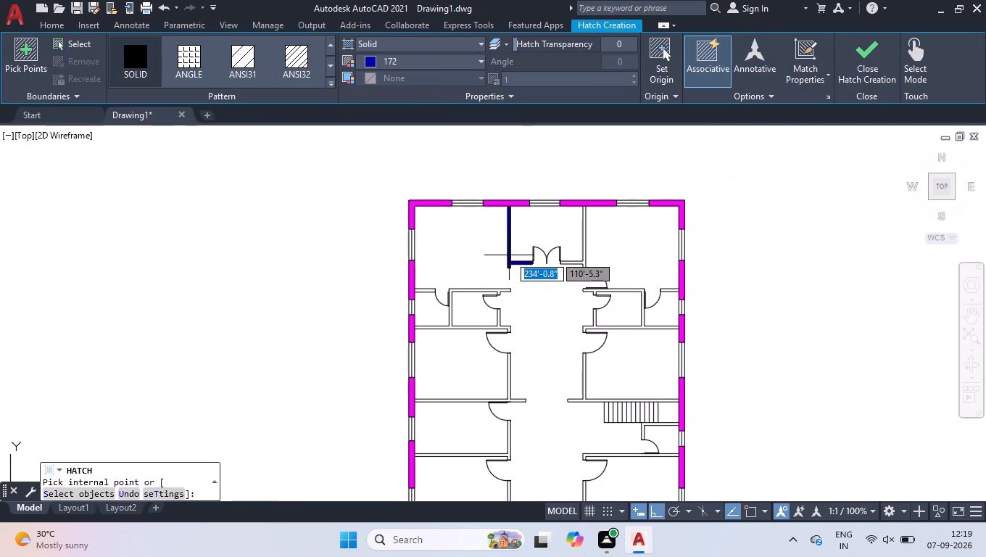
pyautogui.click(509, 255)
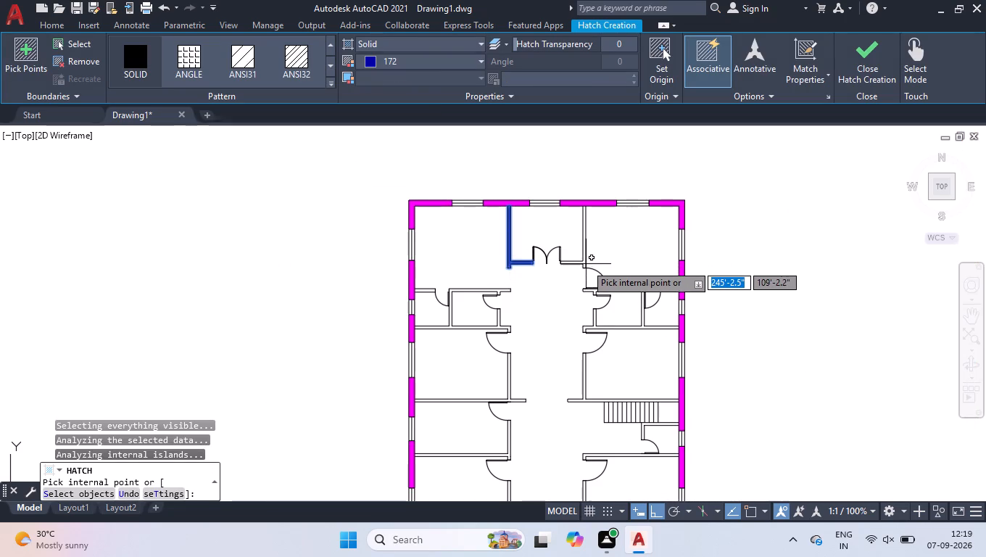
pyautogui.click(584, 263)
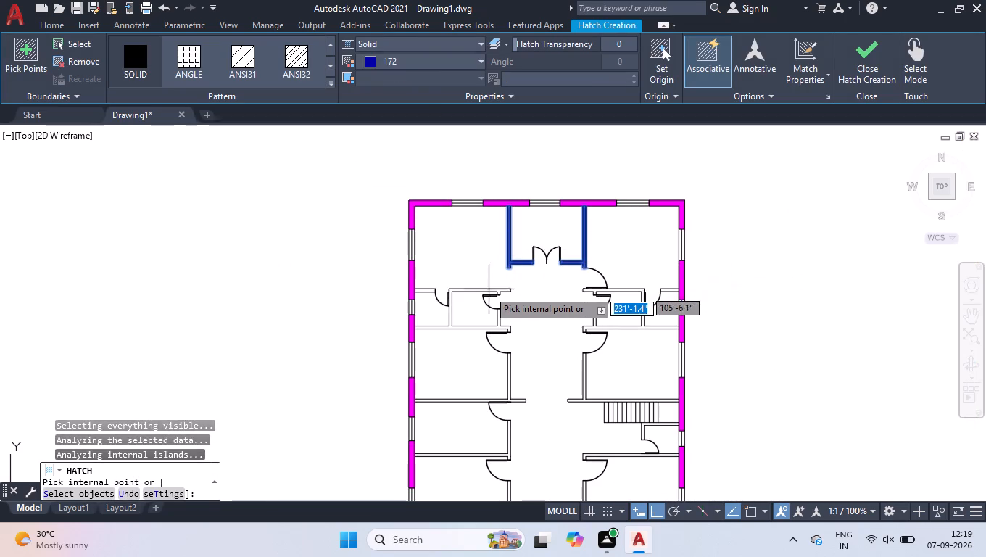
# Hatch the interior walls around the small left and right rooms, including the short stubs beside their doors, in solid color 172.
pyautogui.click(490, 289)
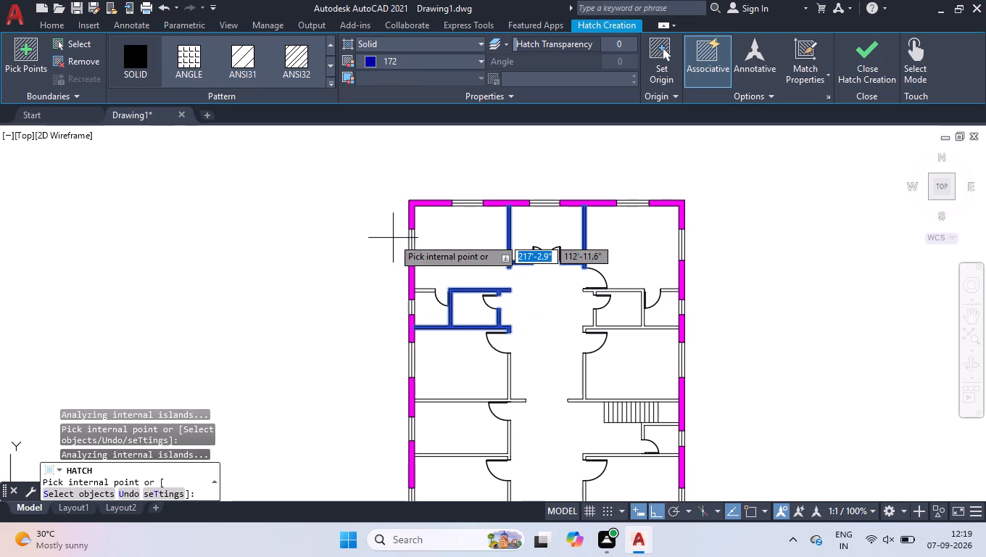
pyautogui.scroll(2, 423, 297)
pyautogui.click(424, 278)
pyautogui.scroll(-1, 423, 277)
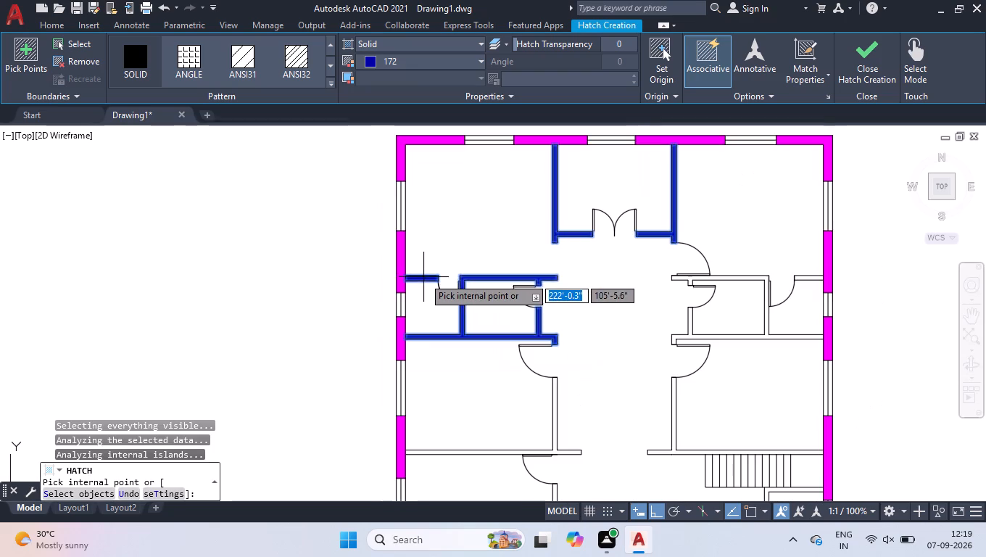
pyautogui.scroll(1, 741, 285)
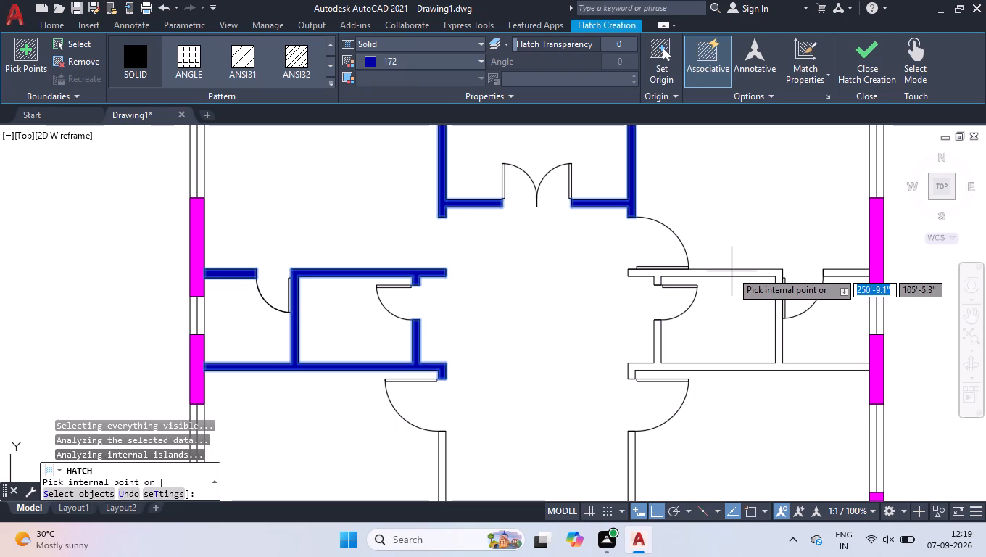
pyautogui.click(732, 271)
pyautogui.click(839, 273)
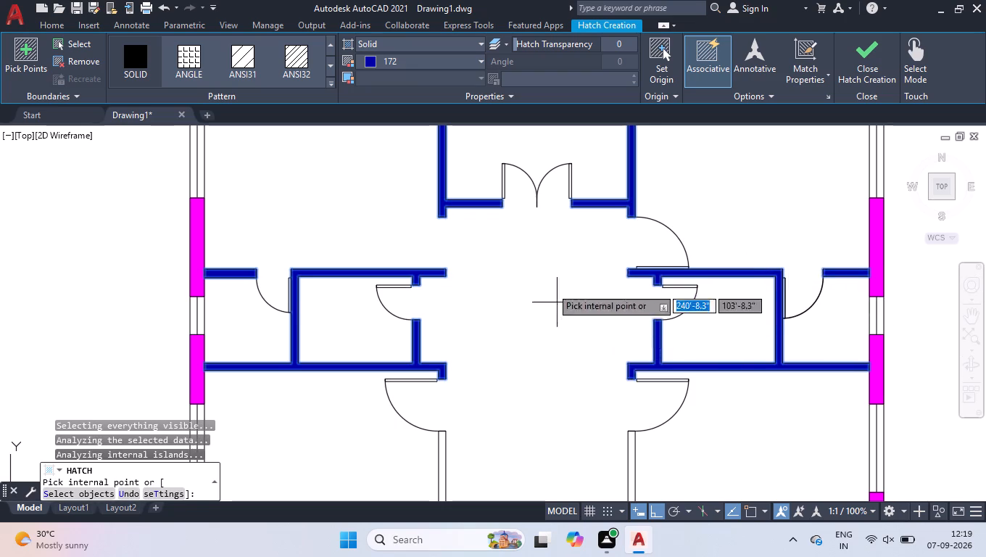
# Hatch the corridor walls and lower walls of the two rooms directly above the staircase level in solid color 172.
pyautogui.scroll(-2, 544, 255)
pyautogui.scroll(2, 515, 373)
pyautogui.click(484, 367)
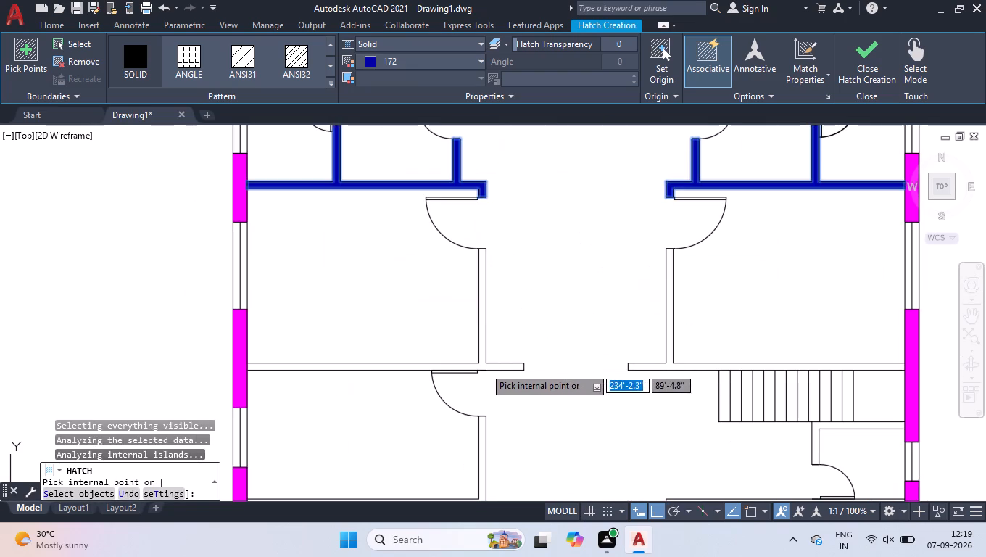
pyautogui.click(735, 366)
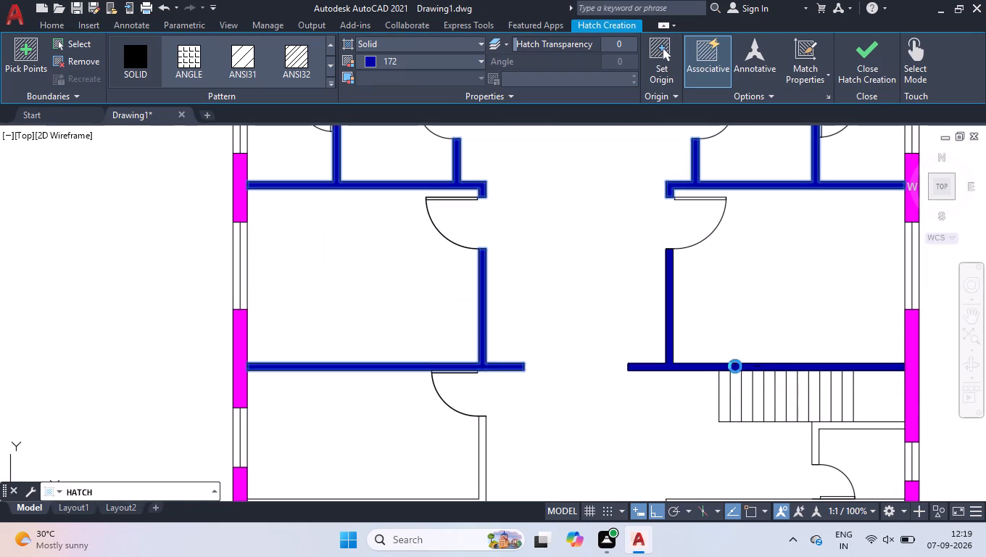
# Hatch the walls of the left room opposite the staircase and the walls around the small room below the stairs in solid color 172.
pyautogui.scroll(-1, 654, 268)
pyautogui.scroll(2, 548, 408)
pyautogui.click(538, 422)
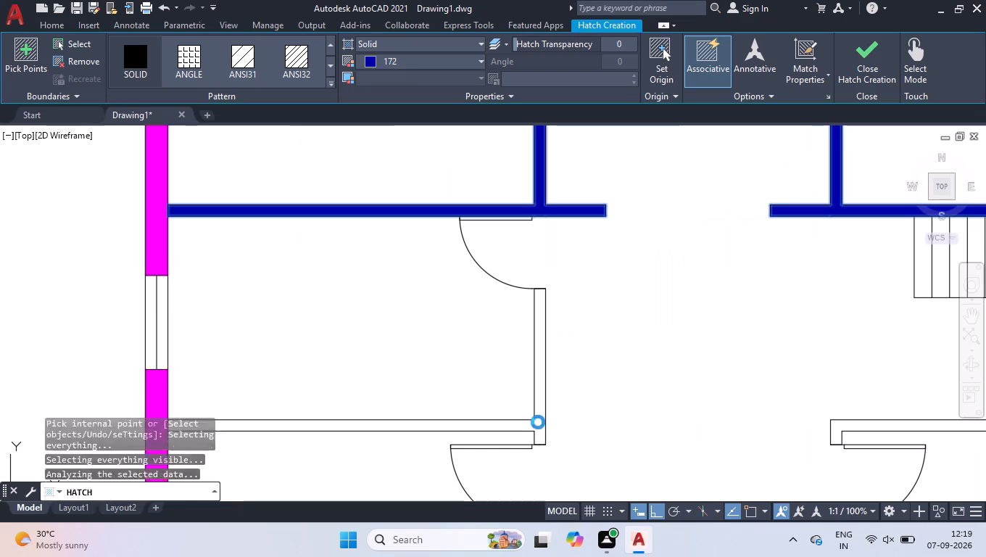
pyautogui.scroll(-1, 539, 408)
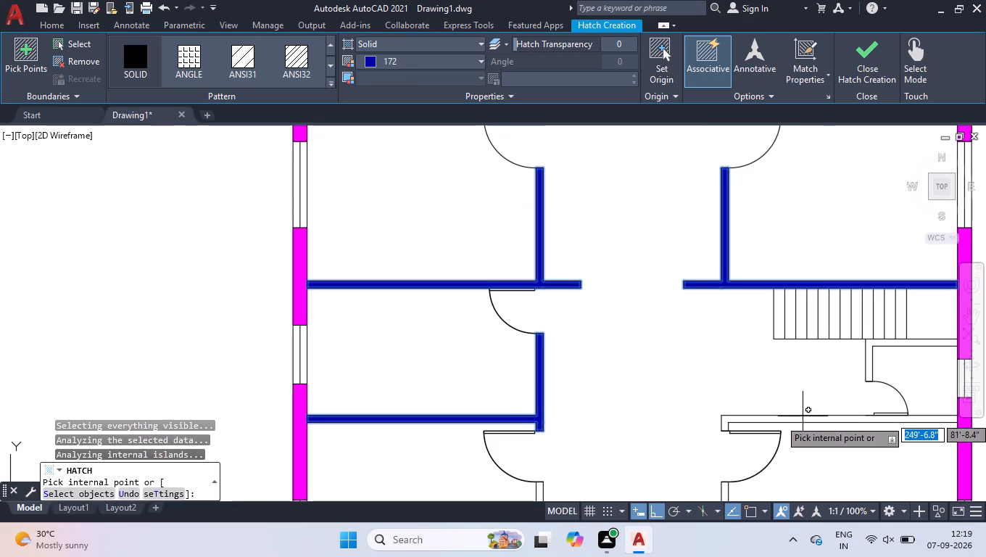
pyautogui.click(803, 420)
pyautogui.click(910, 342)
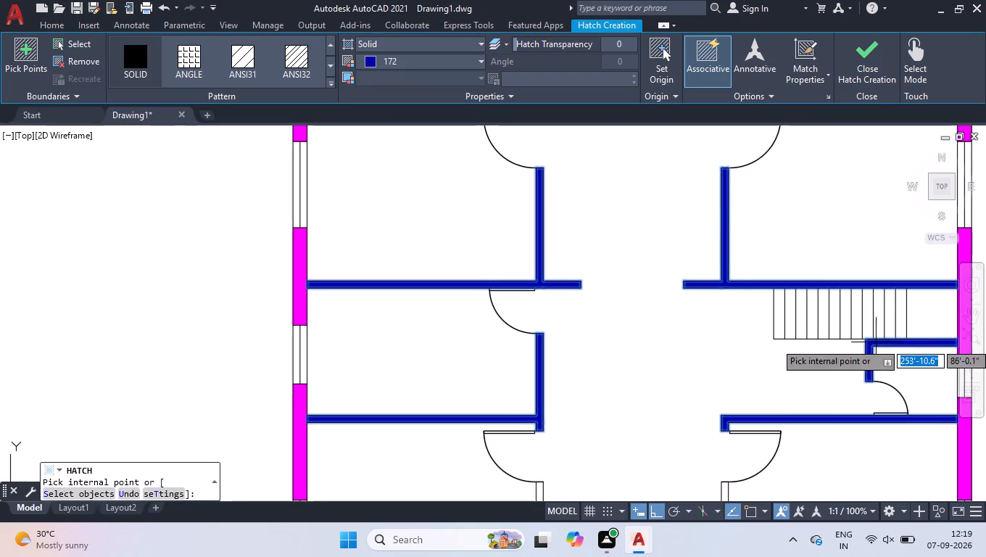
# Hatch the corridor walls of the two bottom rooms in solid color 172 and finish hatching.
pyautogui.scroll(-2, 741, 307)
pyautogui.scroll(2, 716, 432)
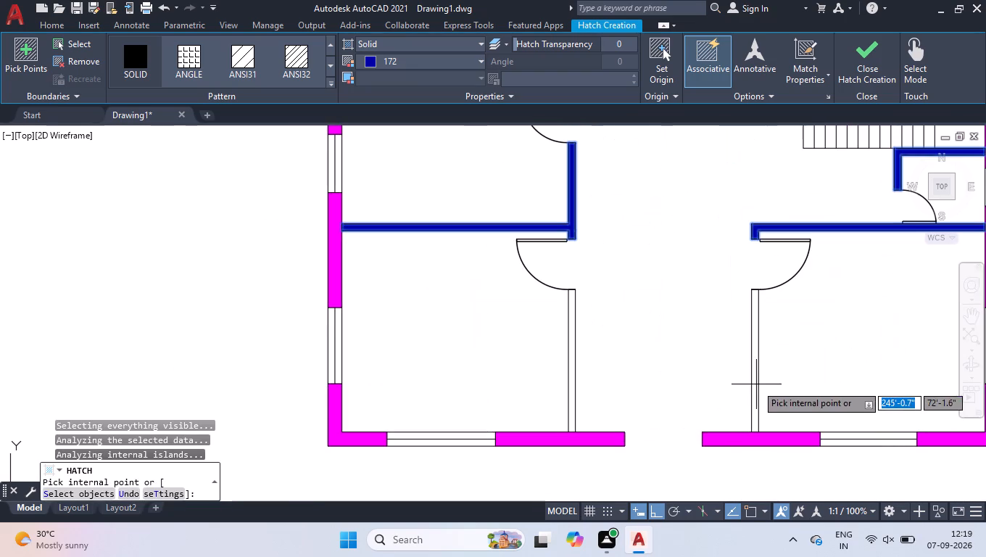
pyautogui.click(756, 384)
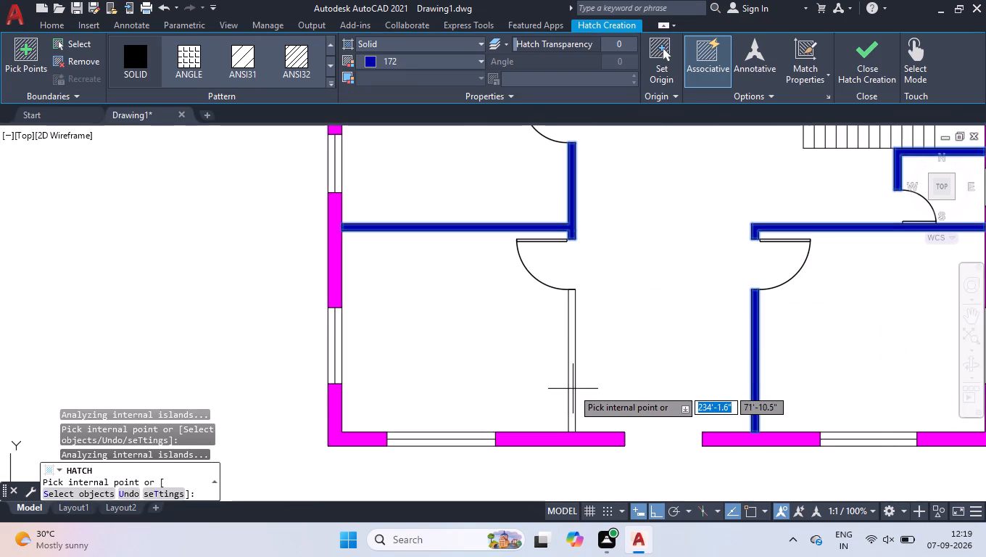
pyautogui.click(573, 389)
pyautogui.press('Return')
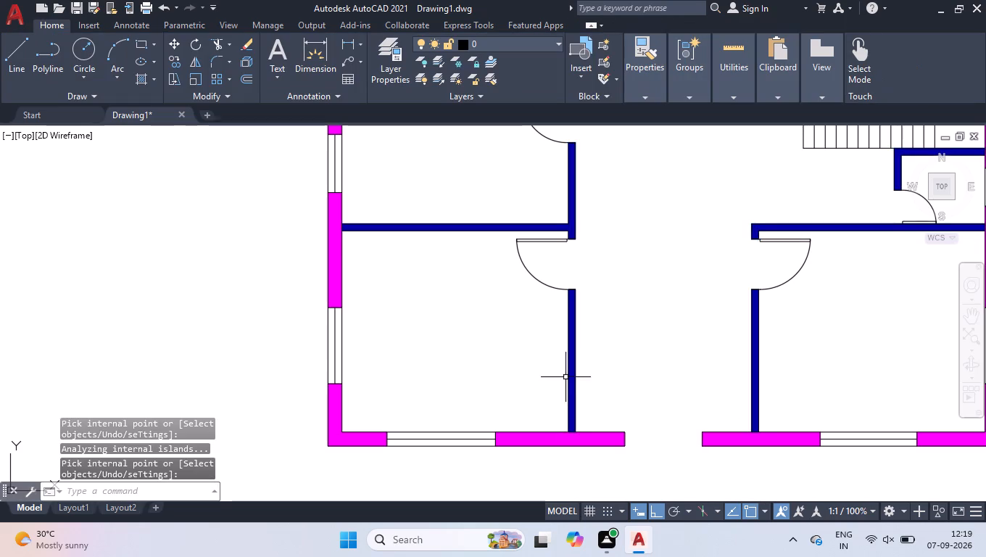
# Load the blocks of Home - Space Planner.dwg in DesignCenter.
pyautogui.scroll(-3, 547, 386)
pyautogui.click(938, 191)
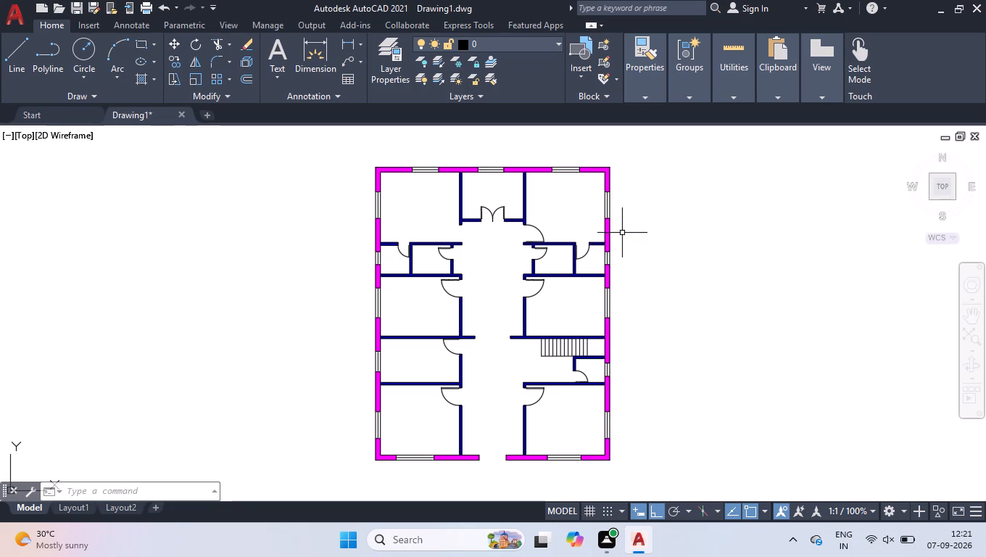
pyautogui.hotkey('ctrl', '2')
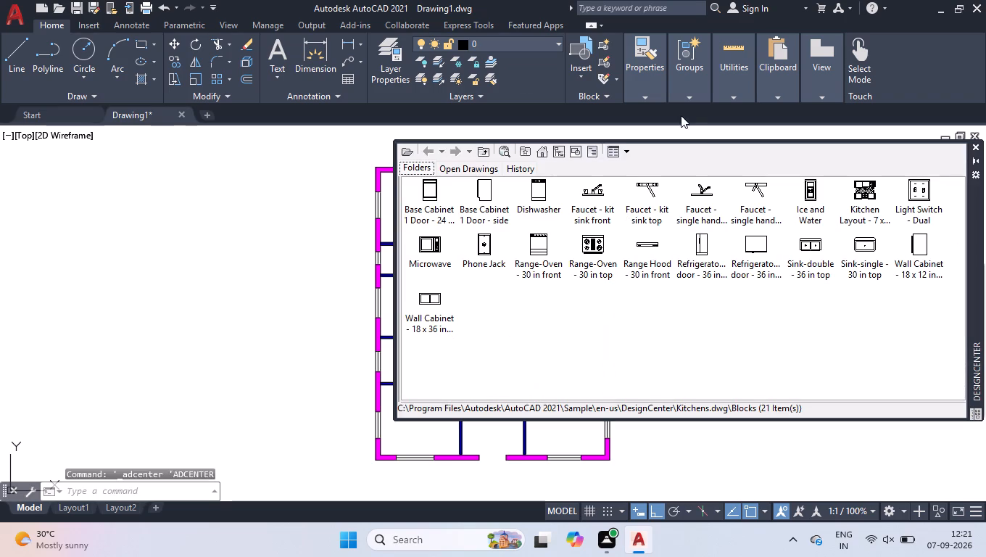
pyautogui.click(407, 148)
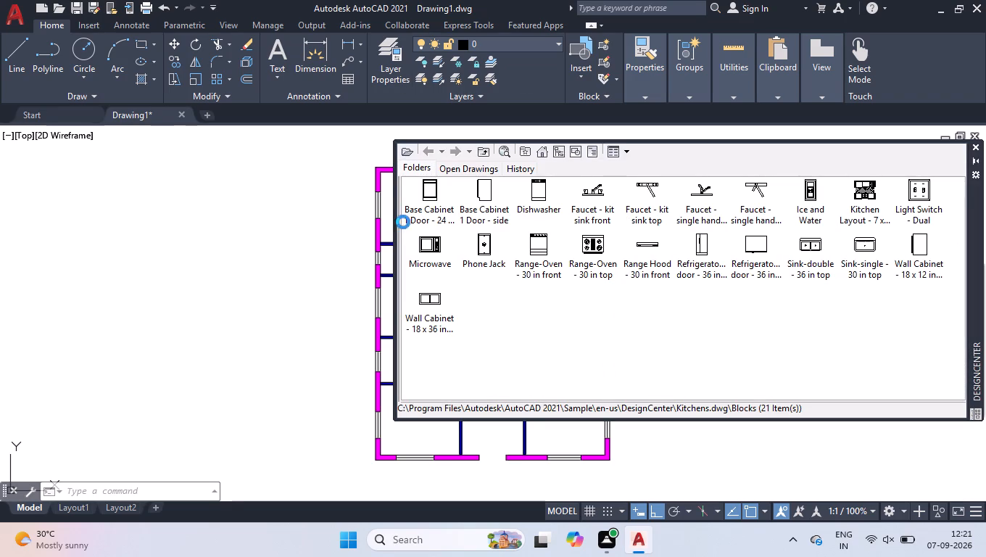
pyautogui.click(434, 248)
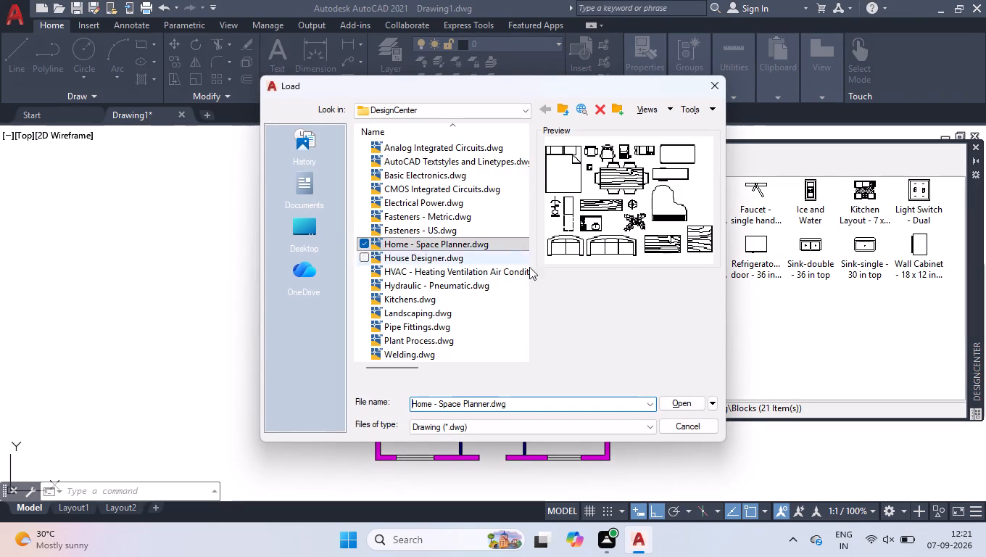
pyautogui.click(675, 397)
pyautogui.doubleClick(433, 182)
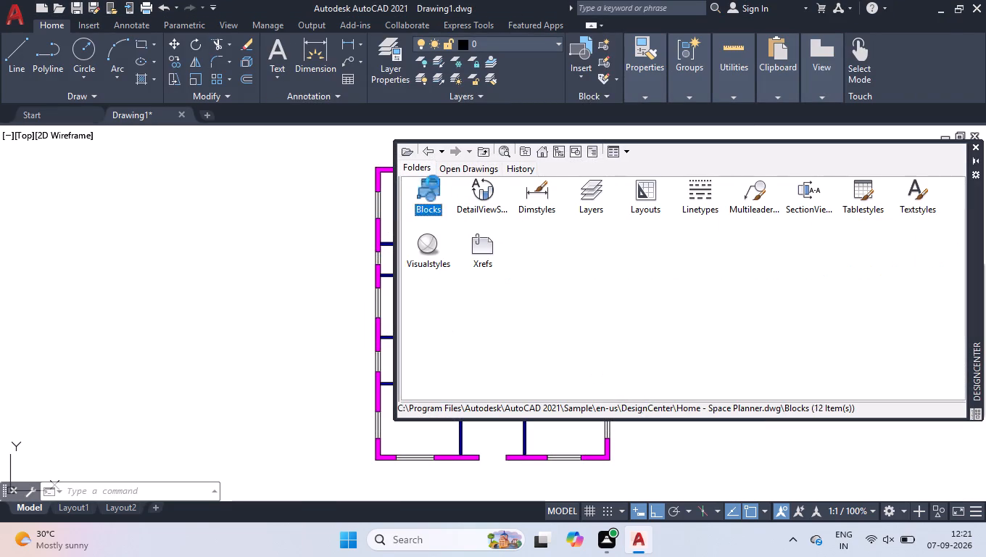
# Insert two Bed - Queen blocks, a three-seat roundback sofa and a Dining Set - 36 x 72 in. in the empty area left of the floor plan.
pyautogui.moveTo(428, 189); pyautogui.dragTo(212, 208)
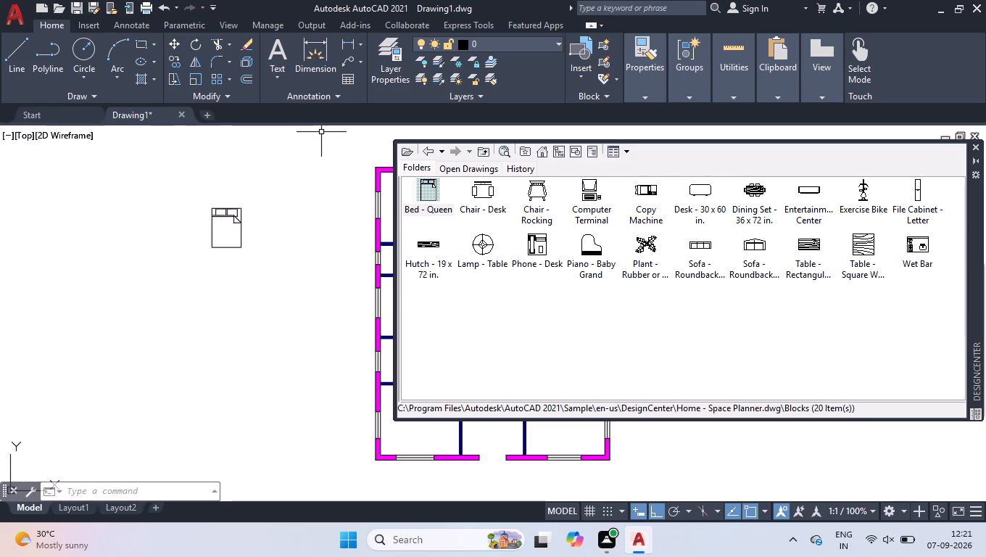
pyautogui.moveTo(424, 180); pyautogui.dragTo(418, 186)
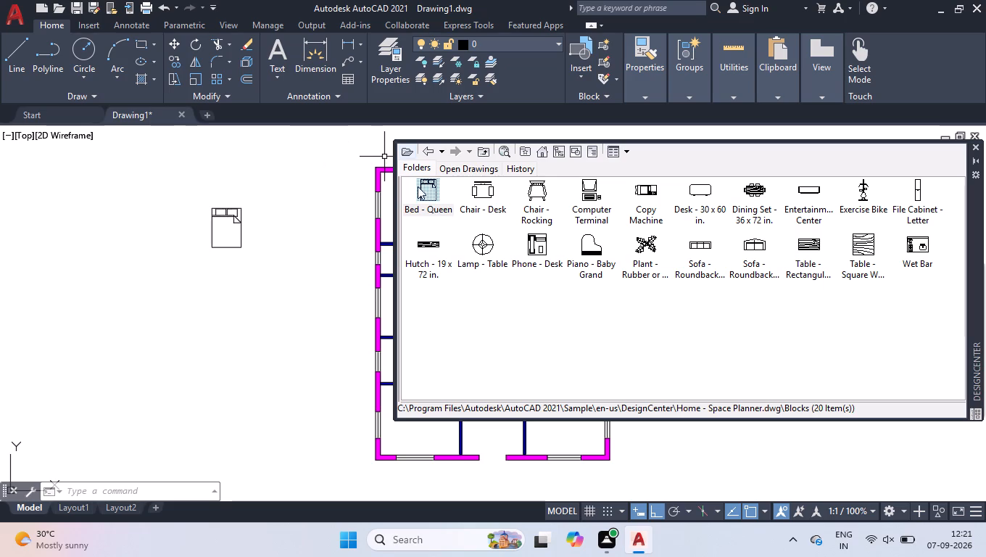
pyautogui.moveTo(418, 186); pyautogui.dragTo(199, 300)
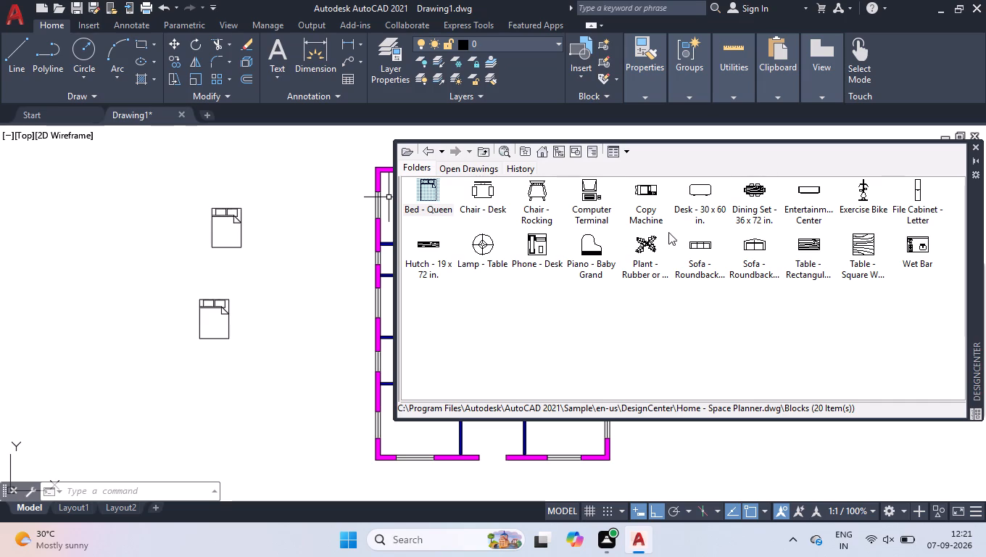
pyautogui.moveTo(700, 244); pyautogui.dragTo(223, 259)
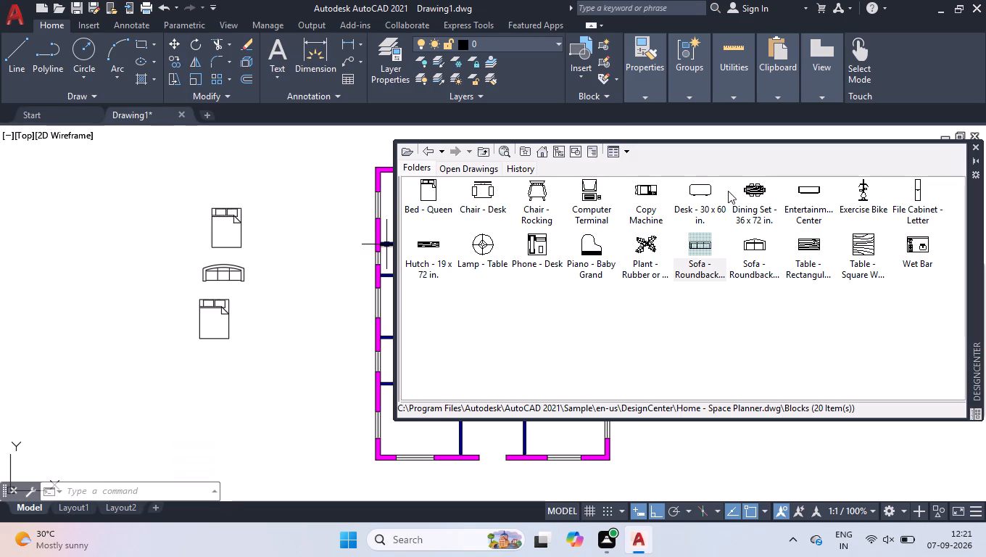
pyautogui.moveTo(754, 189); pyautogui.dragTo(179, 236)
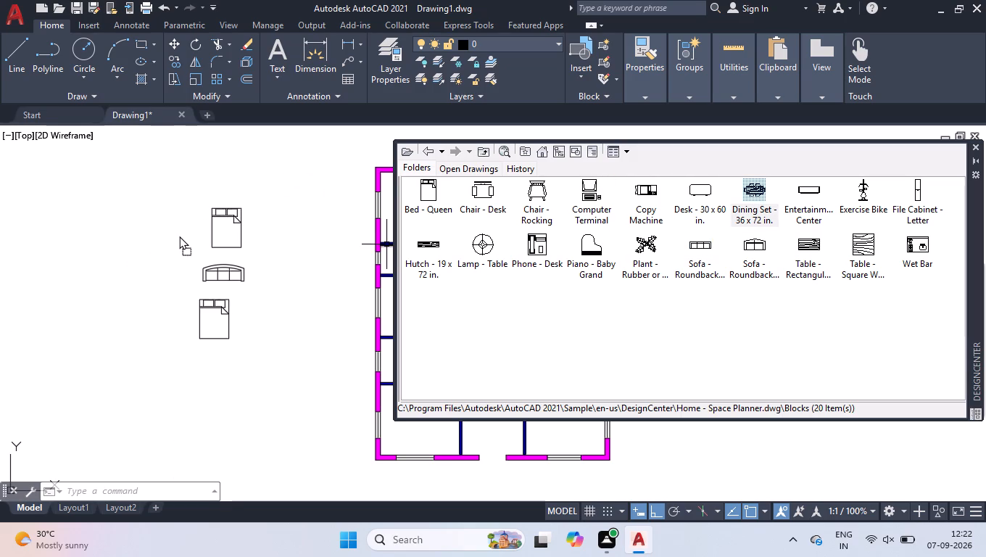
pyautogui.moveTo(179, 236); pyautogui.dragTo(167, 241)
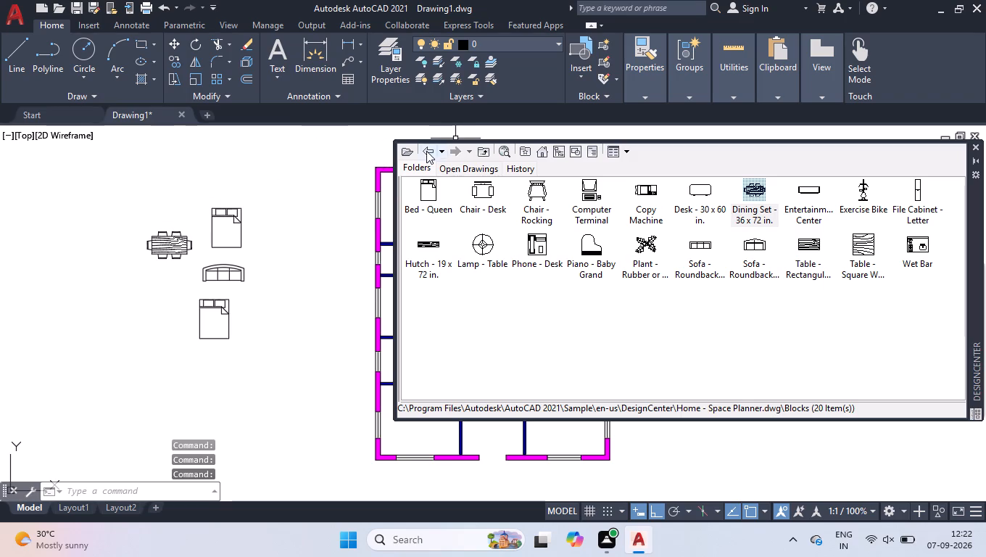
# Load the blocks of House Designer.dwg, insert a Toilet - top beside the lower bed, and close DesignCenter.
pyautogui.click(407, 154)
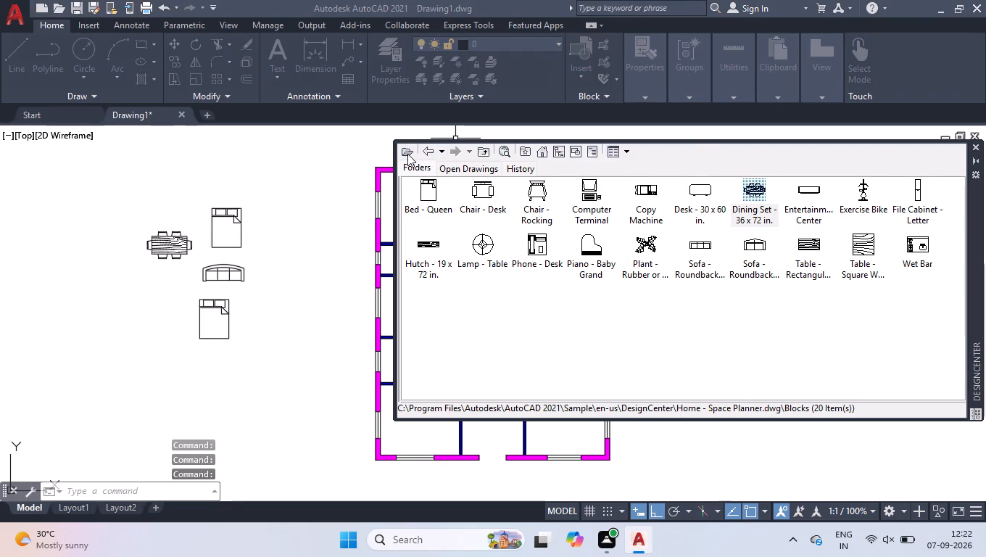
pyautogui.click(405, 258)
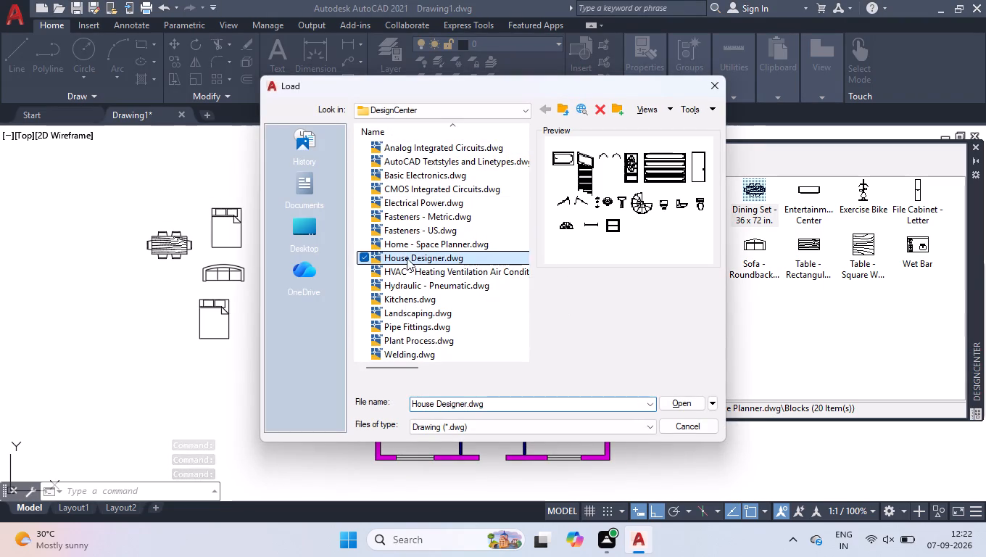
pyautogui.click(650, 399)
pyautogui.doubleClick(689, 399)
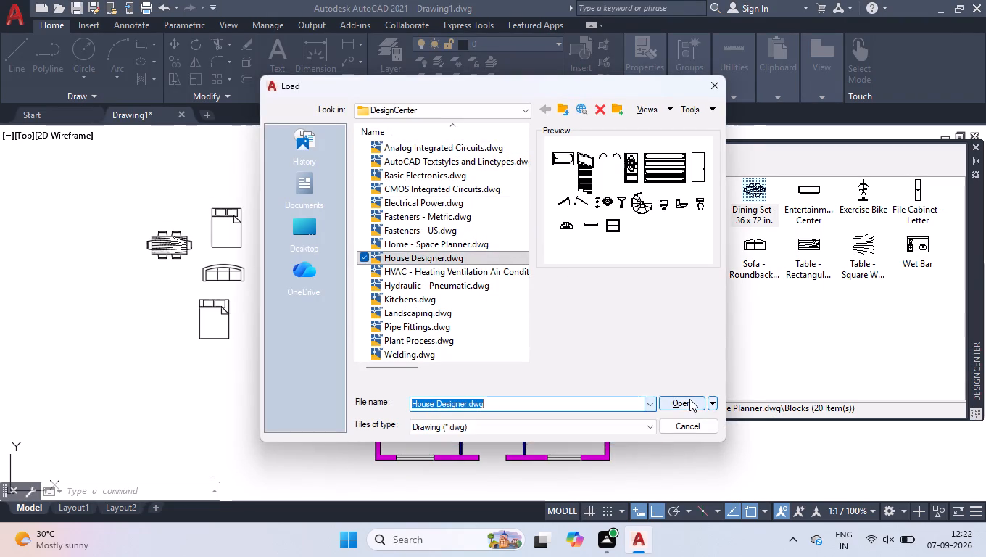
pyautogui.doubleClick(426, 193)
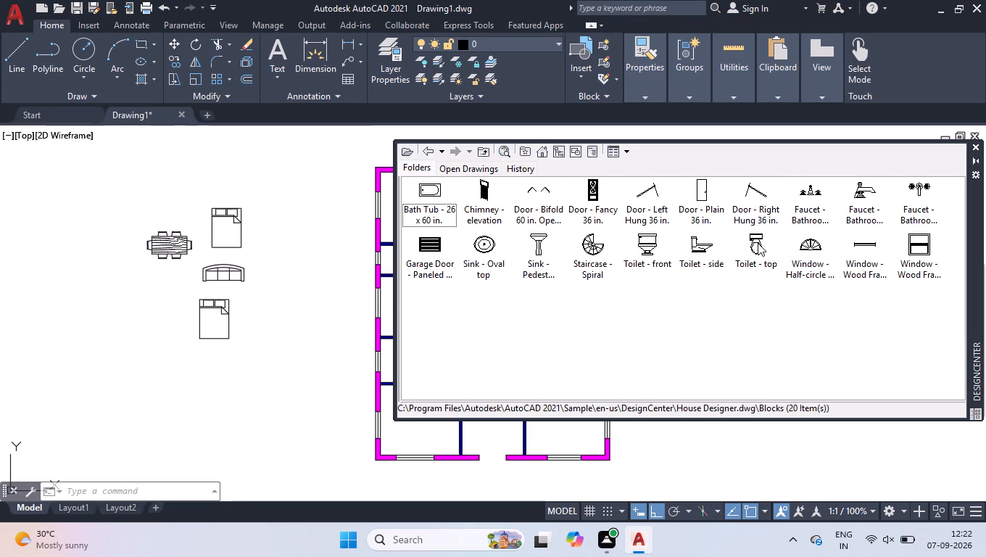
pyautogui.moveTo(758, 243); pyautogui.dragTo(269, 310)
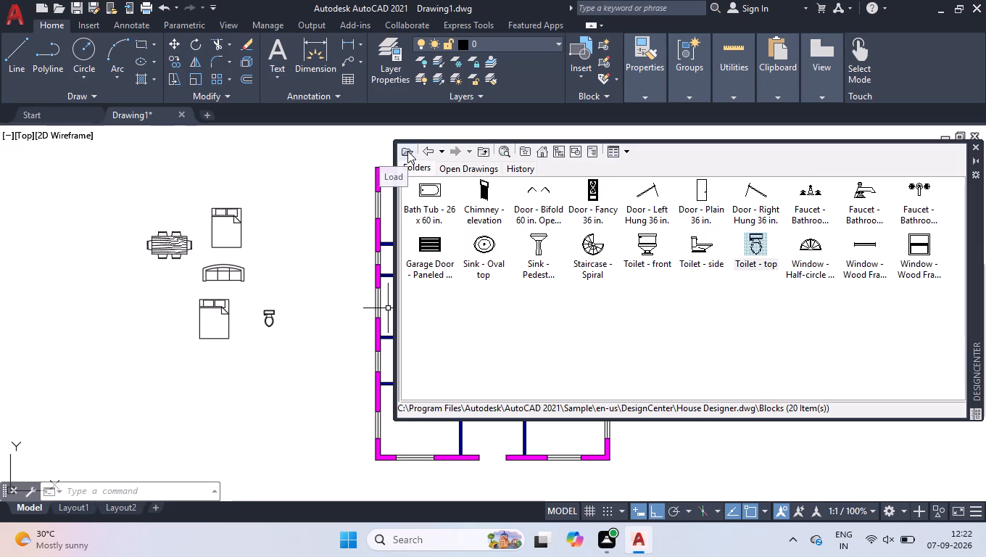
pyautogui.click(977, 151)
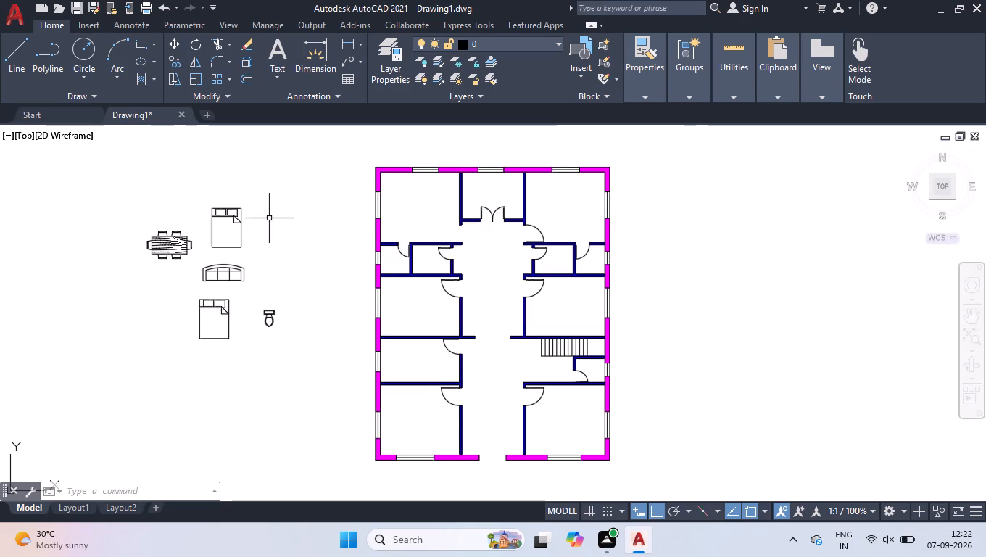
# Move the upper queen bed into the top-left room, with its head against the top exterior wall near the window.
pyautogui.click(222, 215)
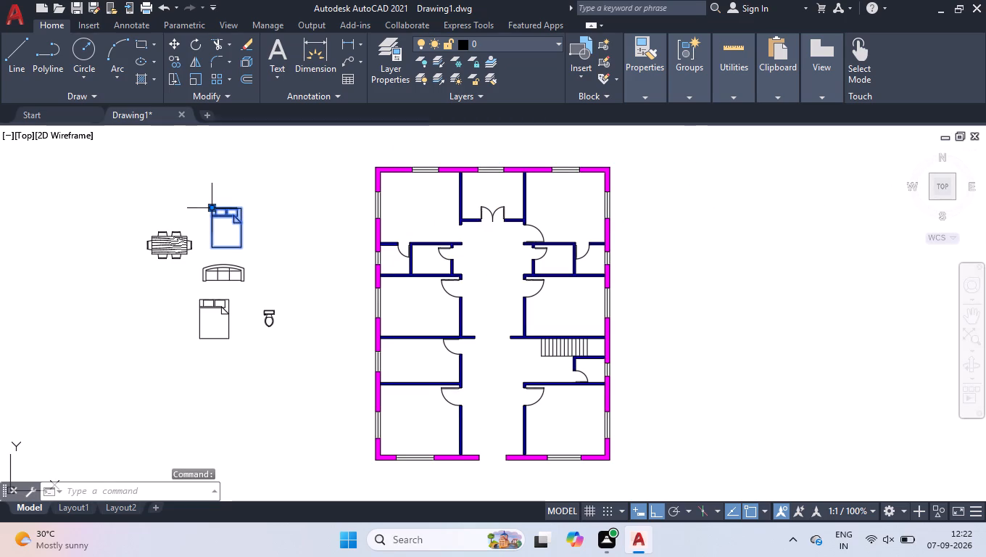
pyautogui.click(212, 212)
pyautogui.click(672, 512)
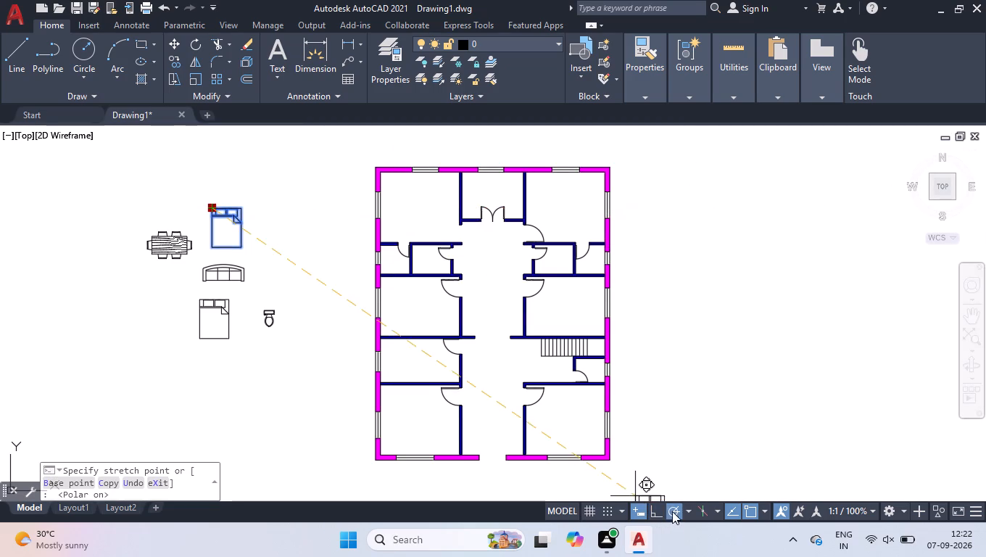
pyautogui.scroll(4, 389, 166)
pyautogui.scroll(-2, 445, 255)
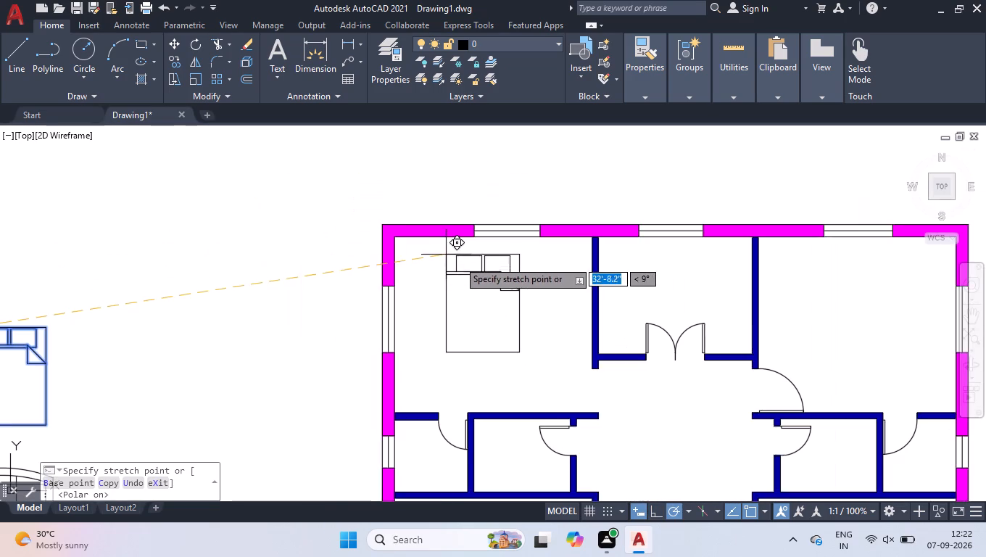
pyautogui.scroll(1, 465, 263)
pyautogui.click(452, 226)
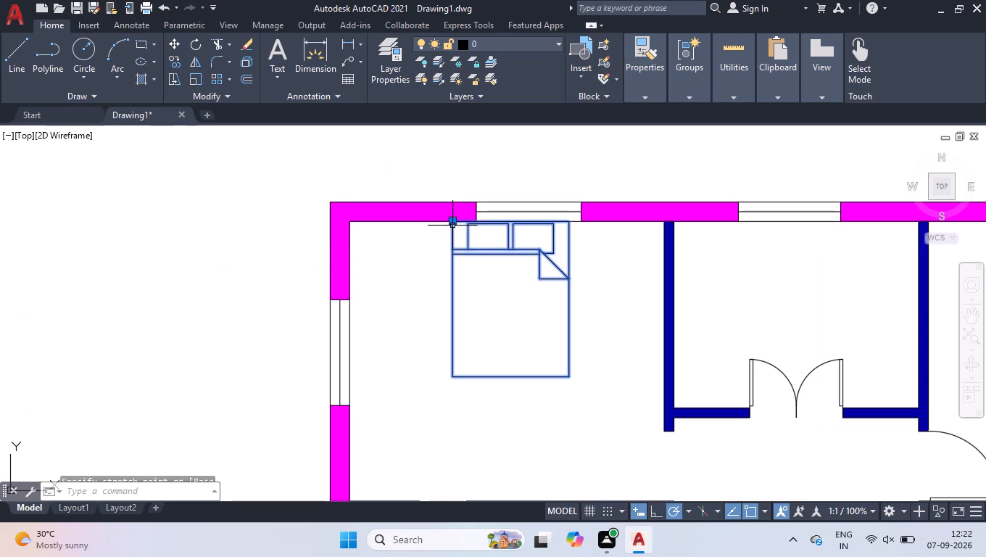
# Copy the top-left room's queen bed horizontally with Ortho on into the top-right room, its head against the top exterior wall.
pyautogui.scroll(-3, 462, 281)
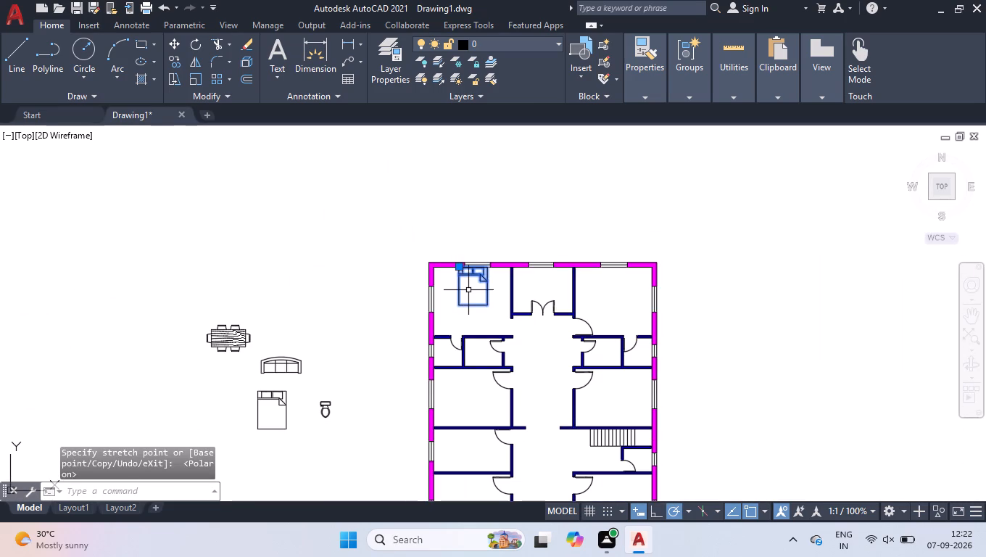
pyautogui.press('c')
pyautogui.write('op')
pyautogui.press('Return')
pyautogui.click(652, 508)
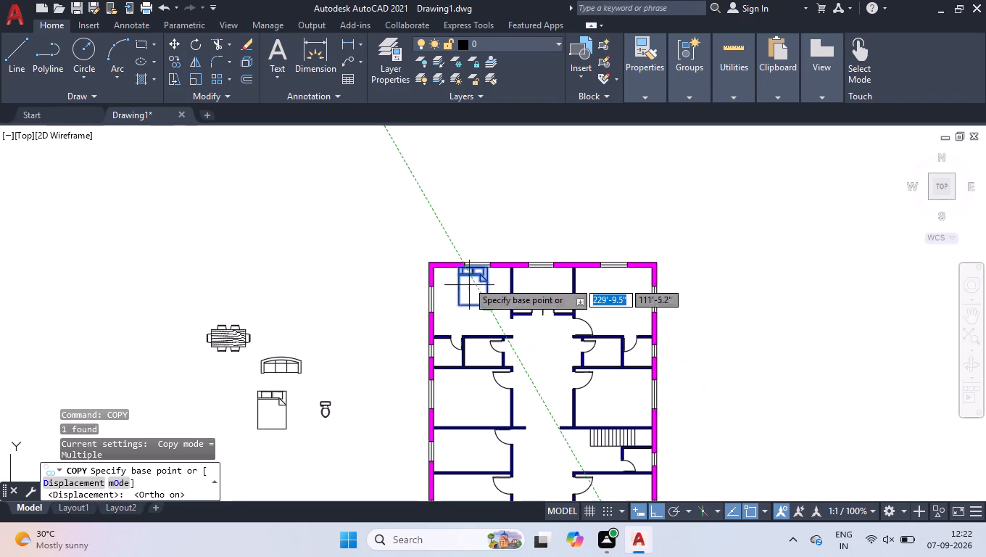
pyautogui.scroll(4, 461, 269)
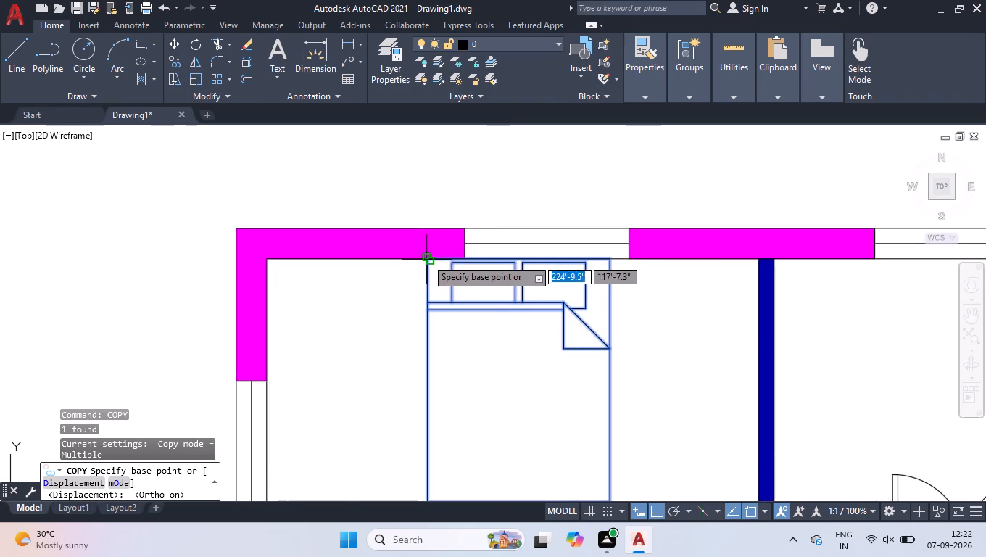
pyautogui.click(426, 258)
pyautogui.scroll(-2, 509, 277)
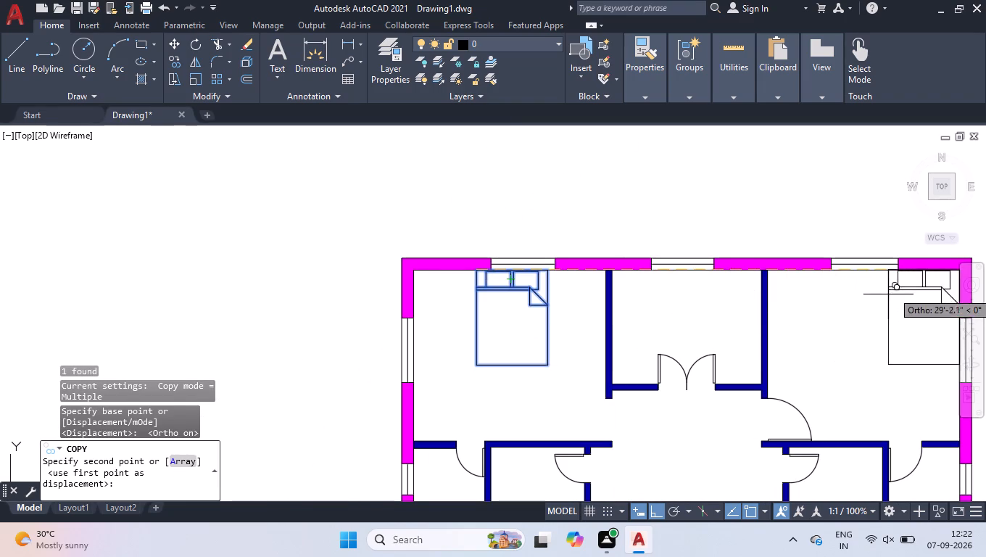
pyautogui.scroll(2, 891, 288)
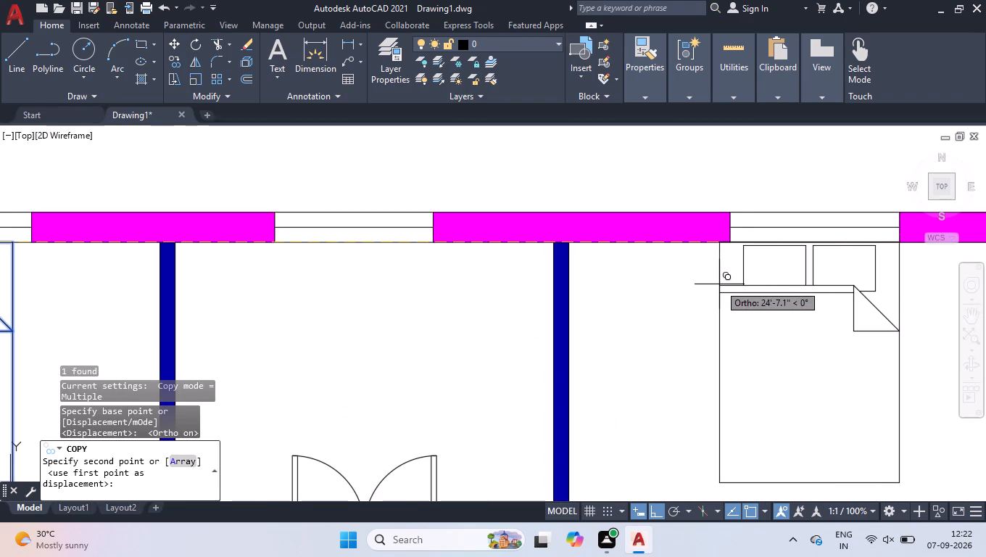
pyautogui.click(723, 285)
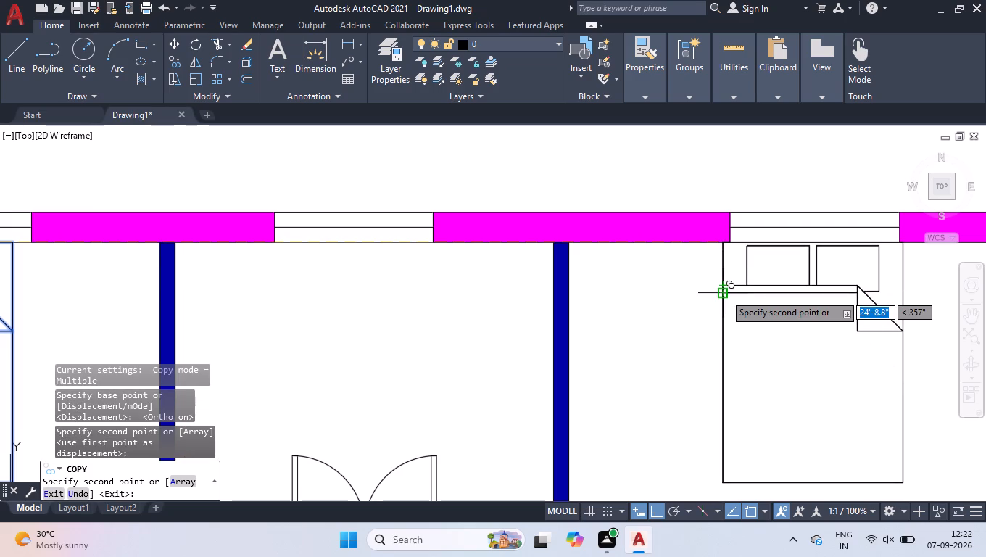
pyautogui.scroll(-2, 724, 294)
pyautogui.press('space')
# Rotate the remaining queen bed outside the plan 90° counterclockwise about its bottom-right corner, so its head faces left.
pyautogui.scroll(-3, 724, 294)
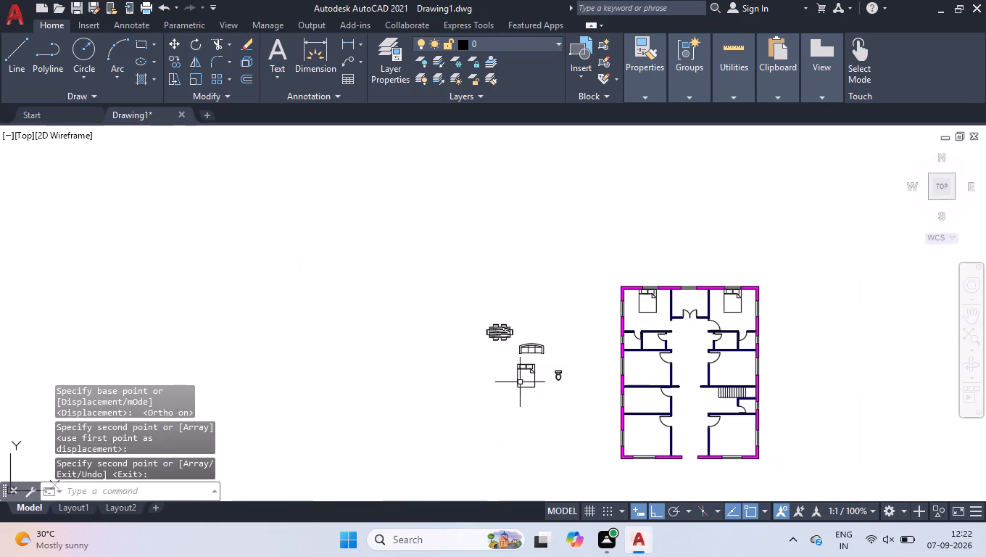
pyautogui.scroll(2, 522, 368)
pyautogui.moveTo(571, 341); pyautogui.dragTo(558, 361)
pyautogui.click(519, 388)
pyautogui.write('ro')
pyautogui.press('Return')
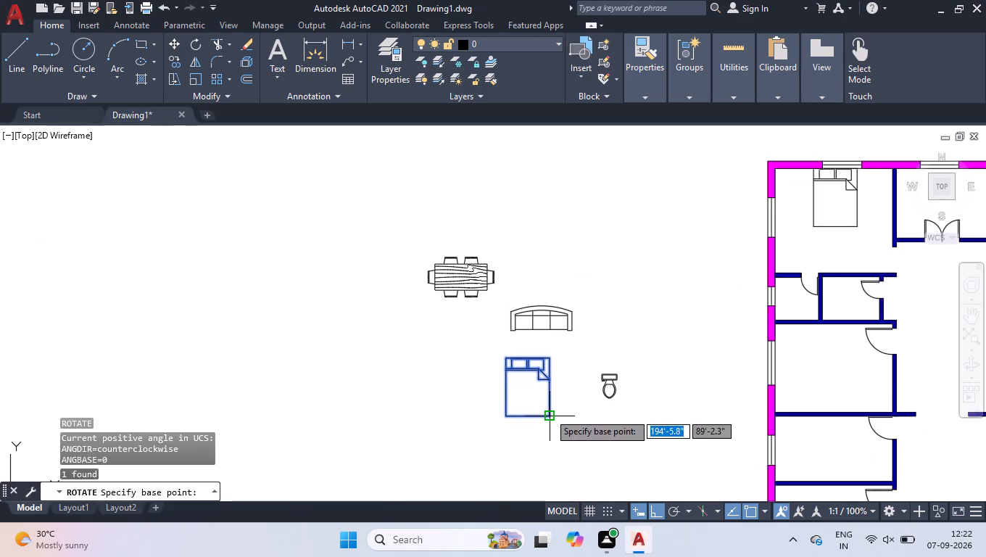
pyautogui.click(549, 415)
pyautogui.click(560, 358)
# Move the rotated bed into the left room directly below the small upper rooms, its head against the exterior wall at the window.
pyautogui.moveTo(554, 393); pyautogui.dragTo(548, 403)
pyautogui.click(516, 451)
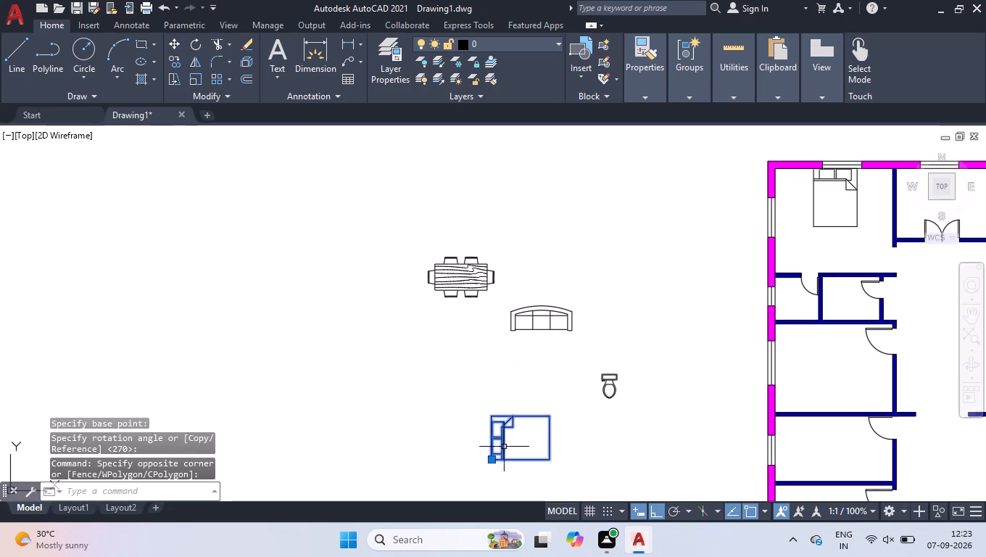
pyautogui.click(490, 459)
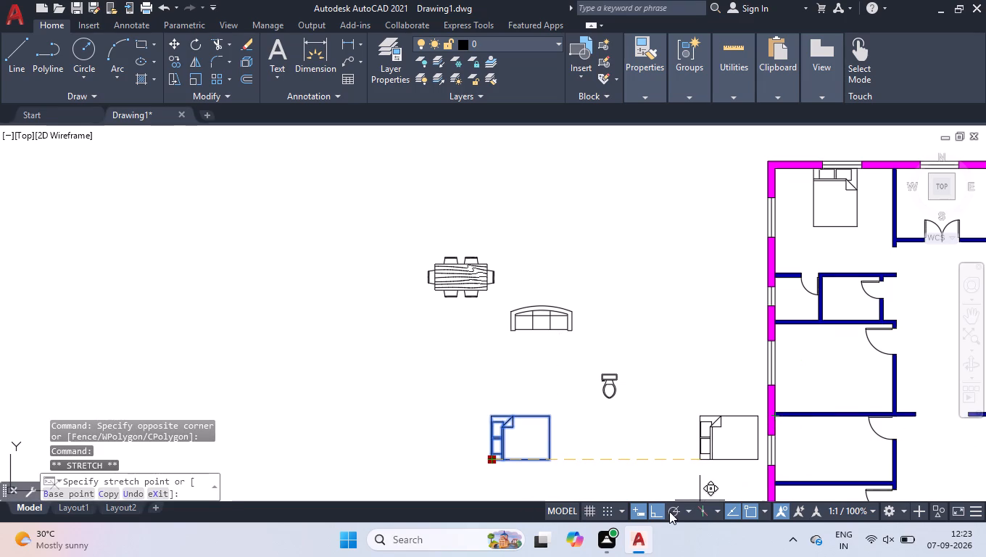
pyautogui.click(670, 511)
pyautogui.scroll(-2, 464, 306)
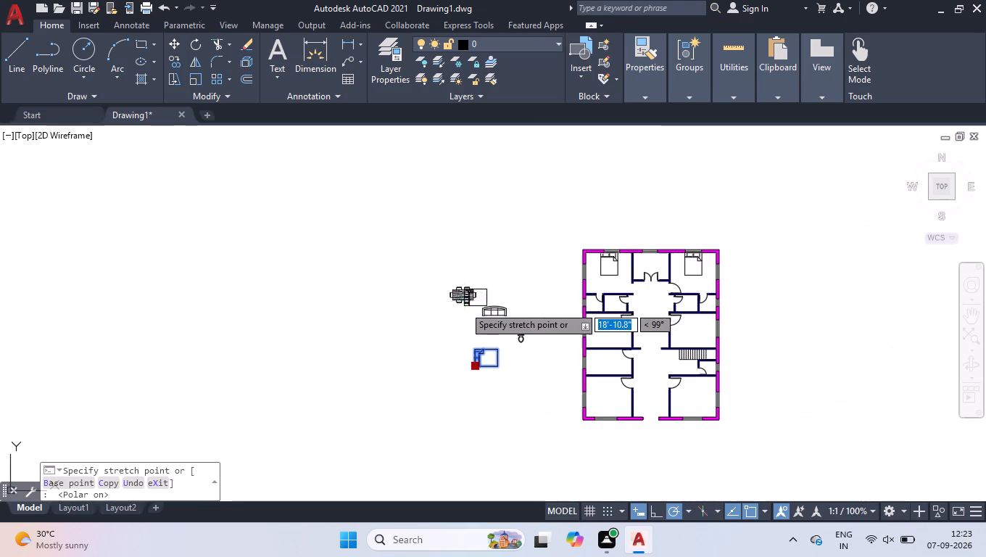
pyautogui.scroll(3, 626, 350)
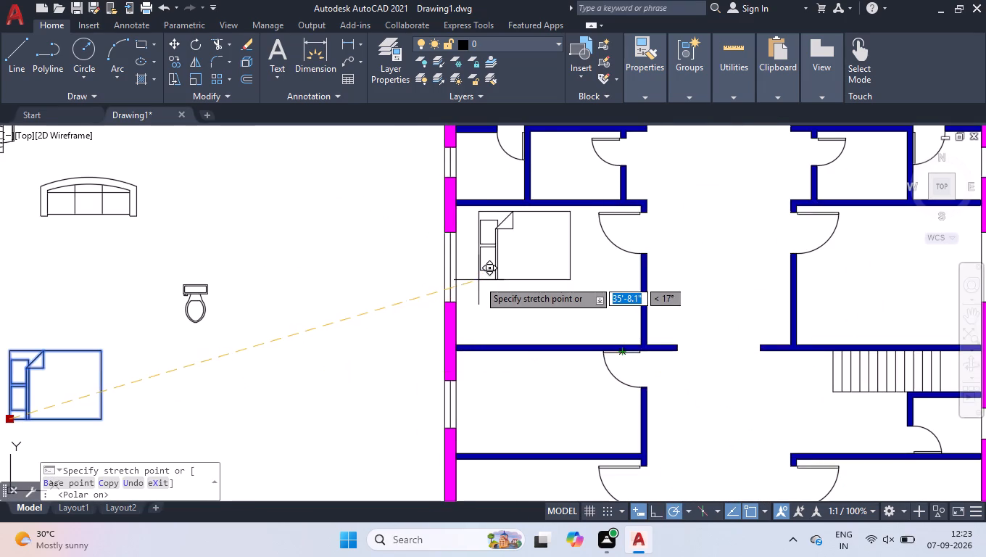
pyautogui.scroll(2, 478, 280)
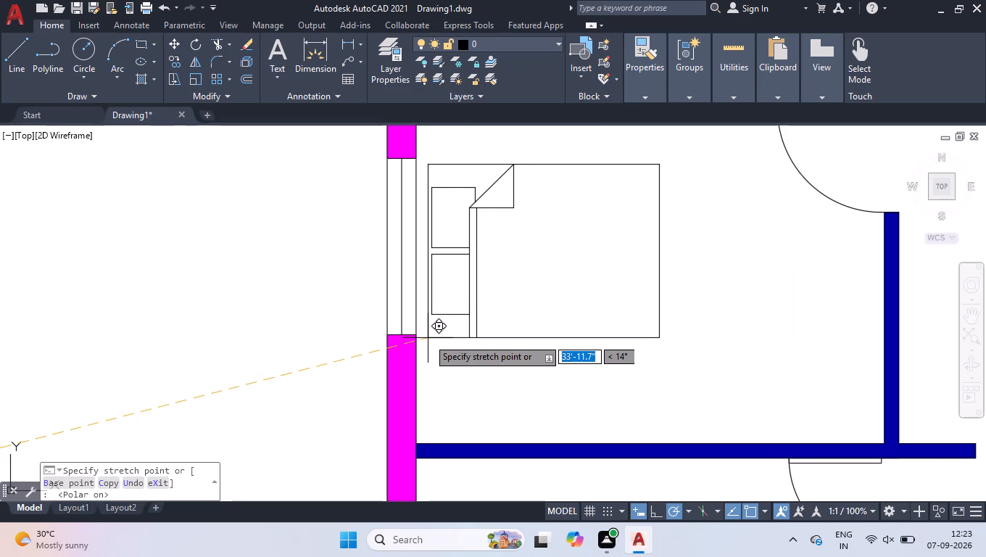
pyautogui.click(423, 337)
pyautogui.scroll(-2, 452, 345)
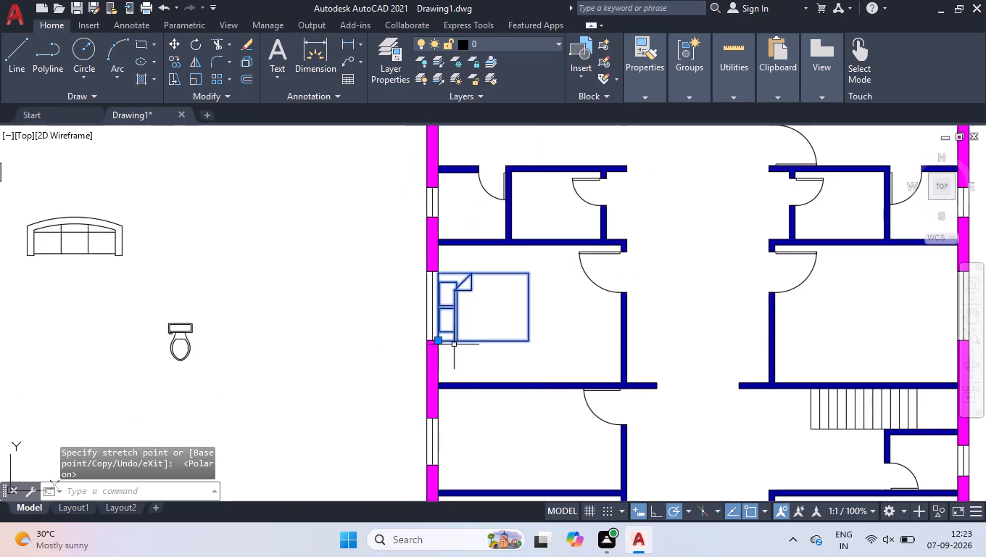
# Mirror the rotated bed across a vertical line in the central corridor into the opposite right-hand room, keeping the source.
pyautogui.scroll(-2, 651, 360)
pyautogui.scroll(2, 753, 349)
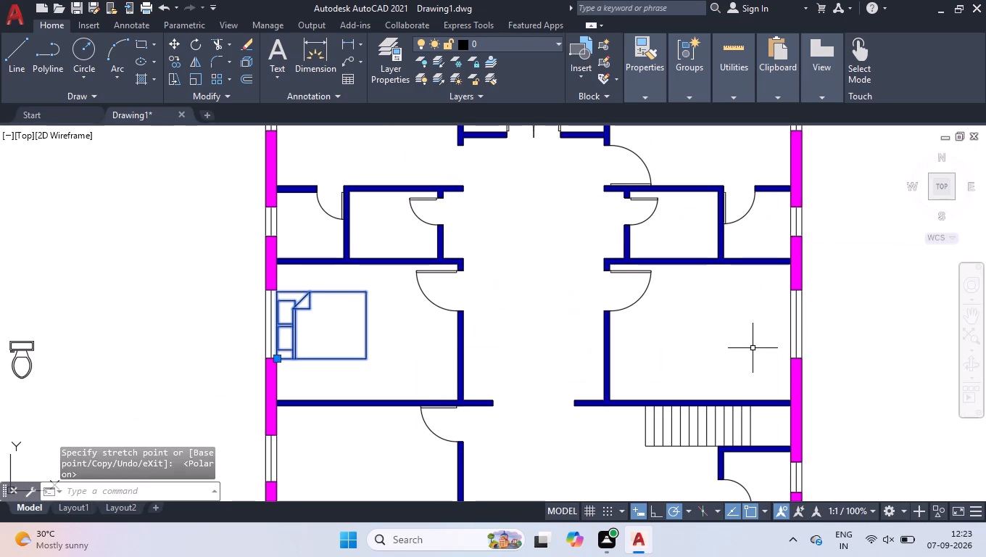
pyautogui.write('mi')
pyautogui.press('Return')
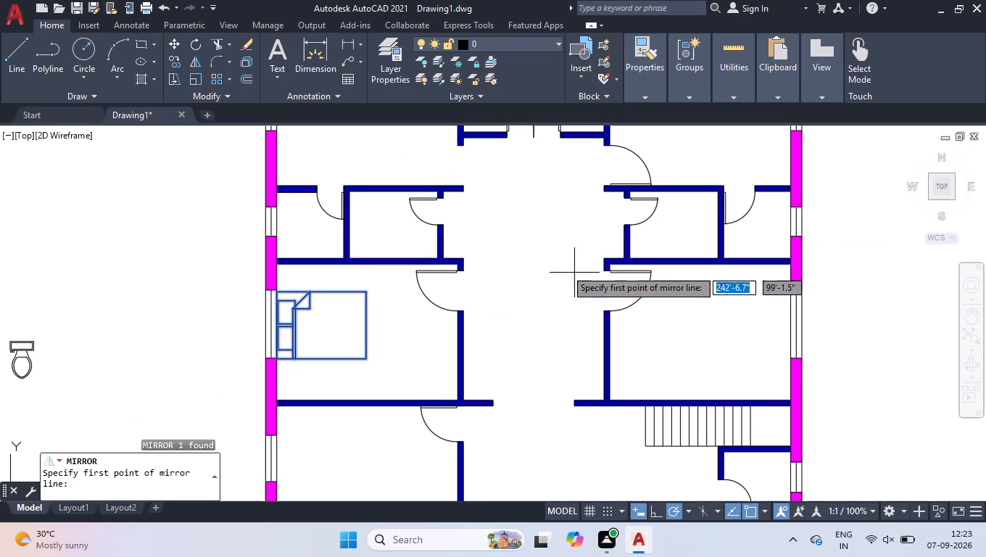
pyautogui.click(528, 247)
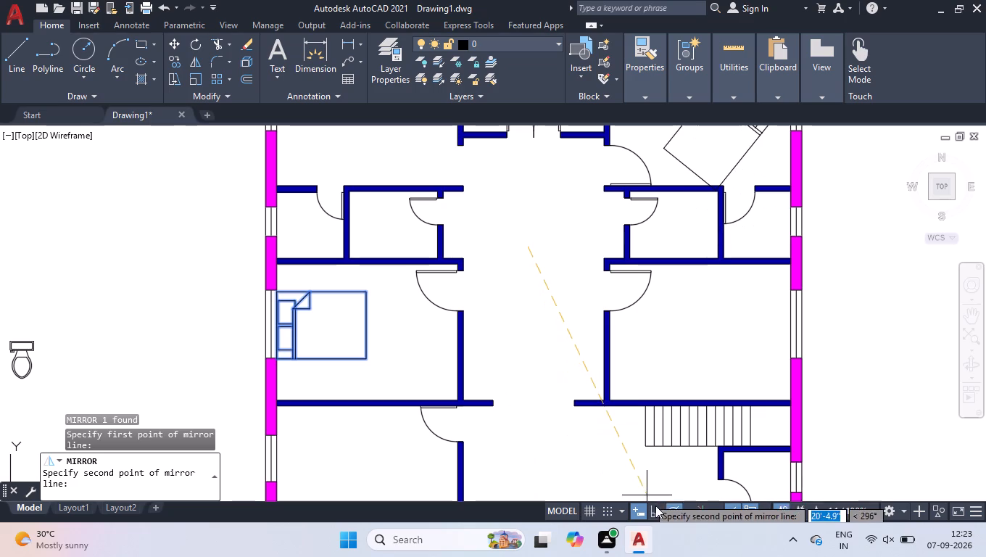
pyautogui.click(655, 507)
pyautogui.click(548, 444)
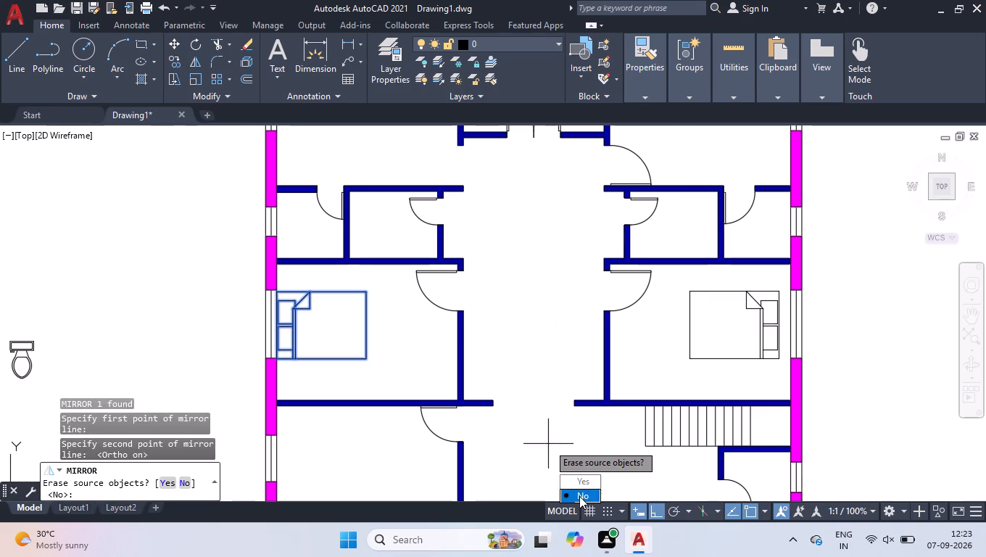
pyautogui.moveTo(579, 497); pyautogui.dragTo(548, 444)
# Move the mirrored bed horizontally so its head meets the right exterior wall at the window, and deselect it.
pyautogui.click(705, 360)
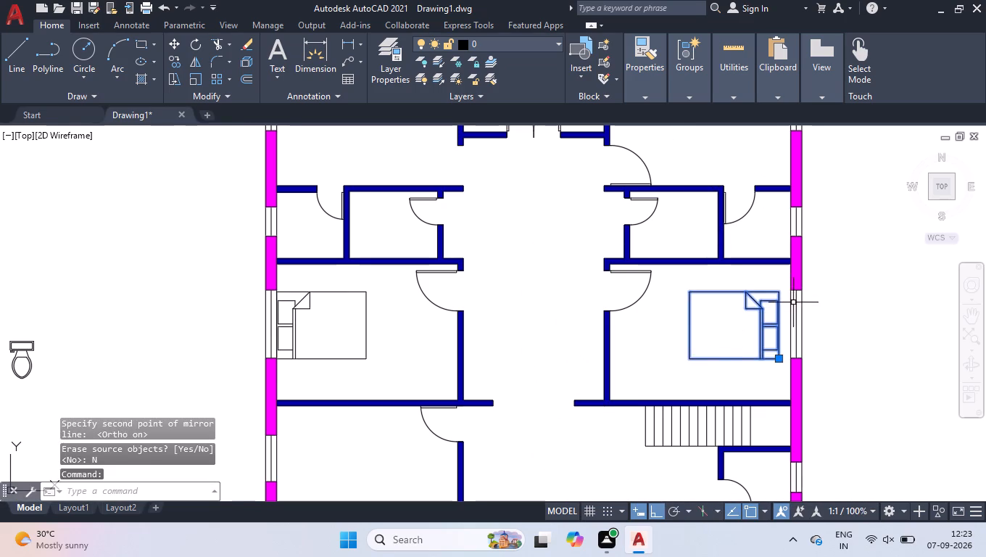
pyautogui.scroll(1, 793, 302)
pyautogui.scroll(2, 760, 410)
pyautogui.click(771, 364)
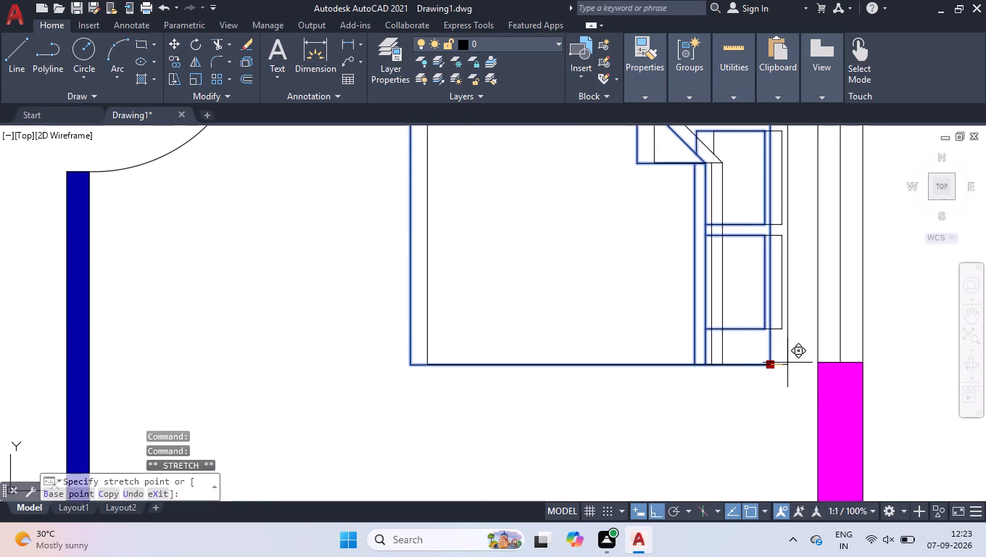
pyautogui.click(814, 363)
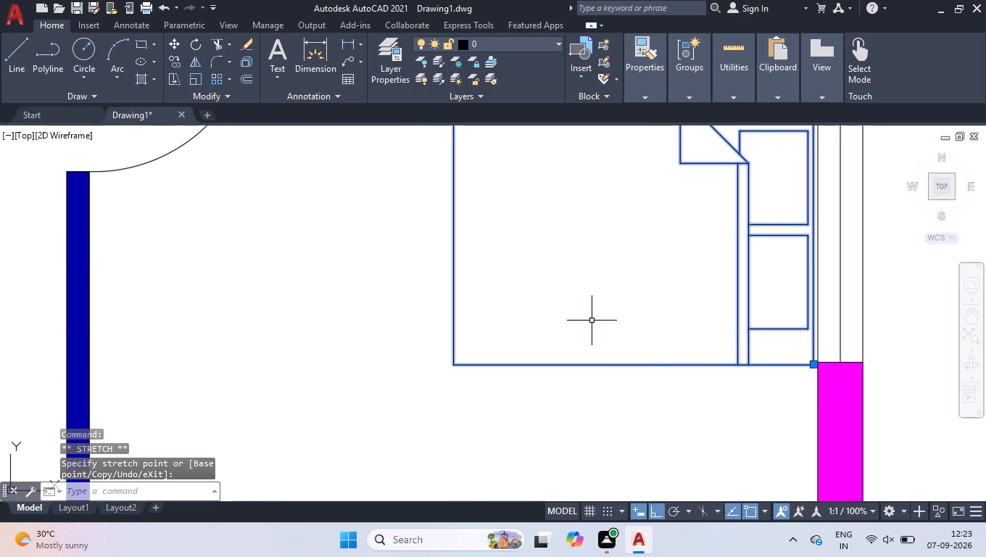
pyautogui.rightClick(592, 321)
pyautogui.click(624, 412)
# Mirror the two top-room beds across a horizontal line at the wall above the stairs, keeping the source beds.
pyautogui.scroll(-6, 627, 392)
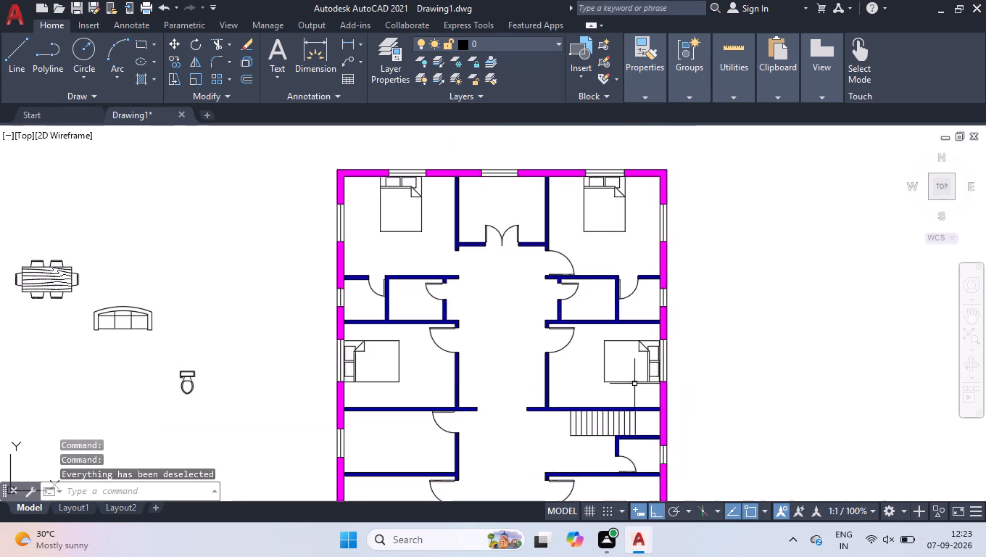
pyautogui.click(626, 277)
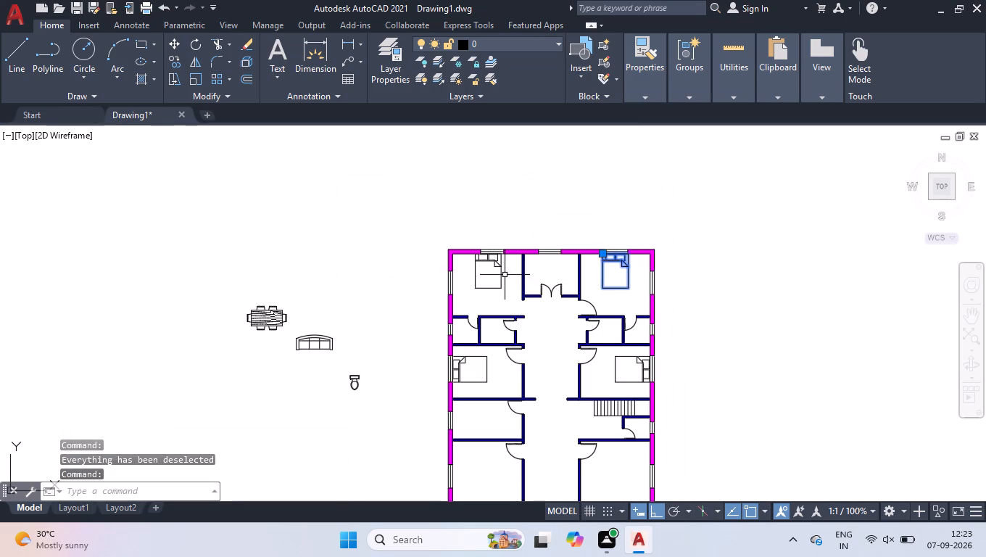
pyautogui.click(502, 273)
pyautogui.write('mi')
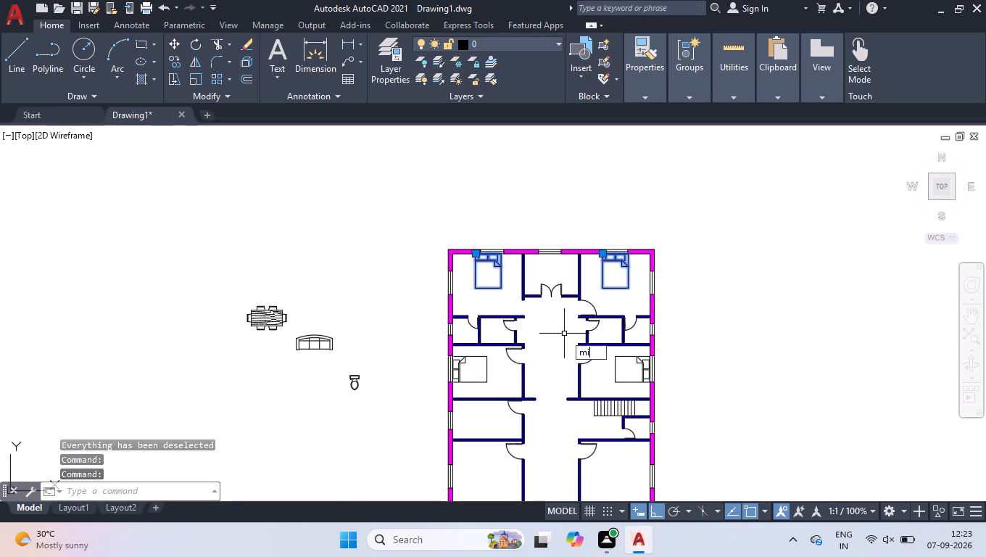
pyautogui.press('Return')
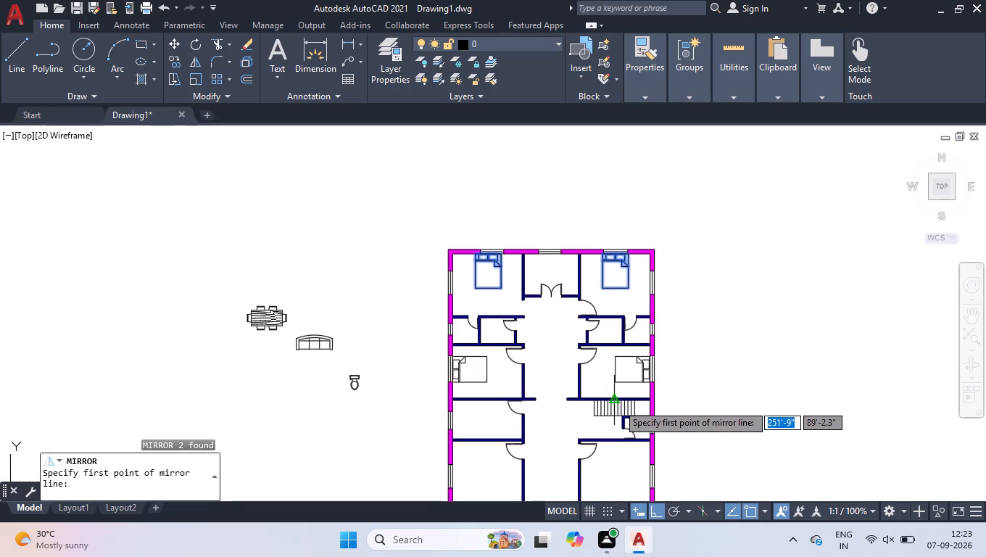
pyautogui.click(657, 399)
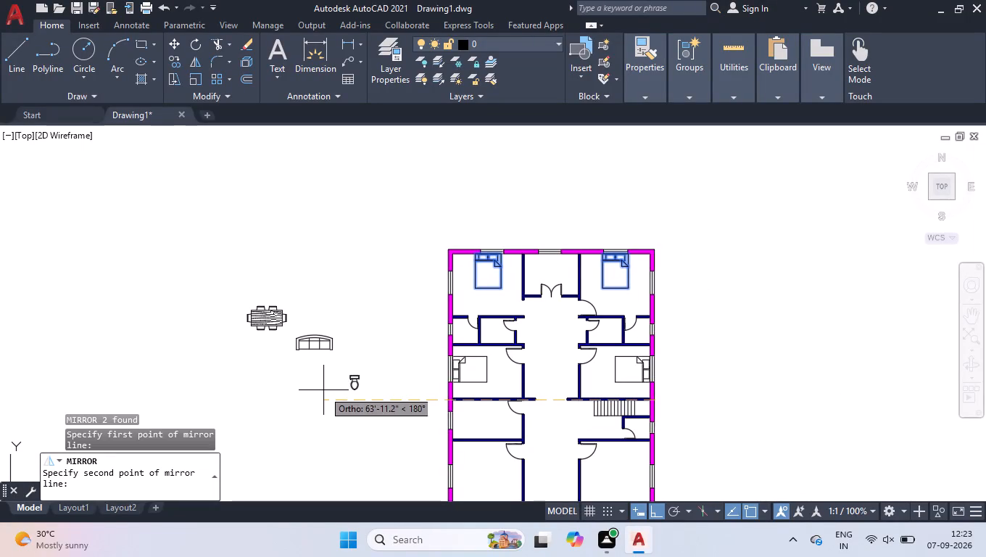
pyautogui.click(323, 390)
pyautogui.moveTo(355, 445); pyautogui.dragTo(323, 390)
# Move both mirrored beds straight up into the two bottom rooms, with their heads against the bottom exterior wall at the windows.
pyautogui.scroll(-1, 381, 293)
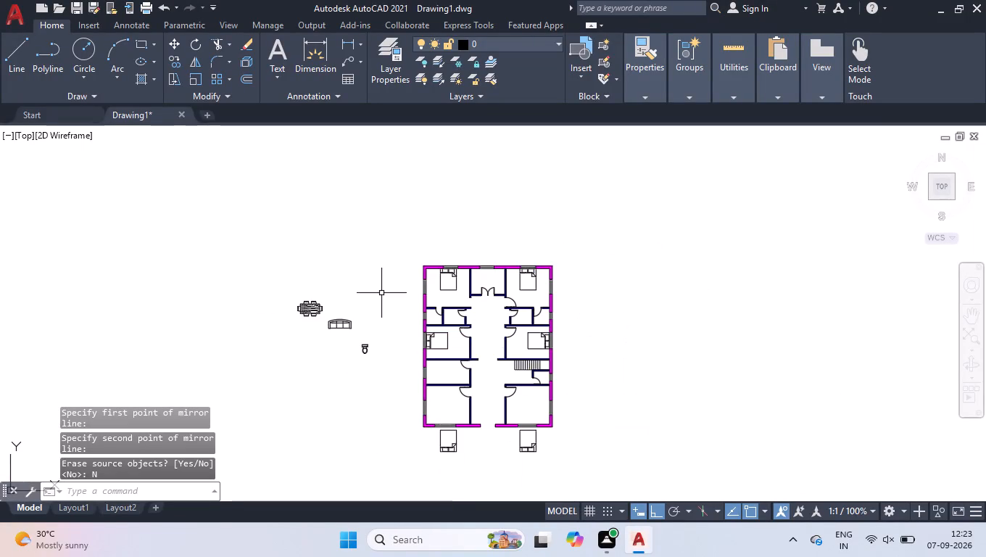
pyautogui.scroll(3, 439, 474)
pyautogui.click(507, 359)
pyautogui.click(456, 391)
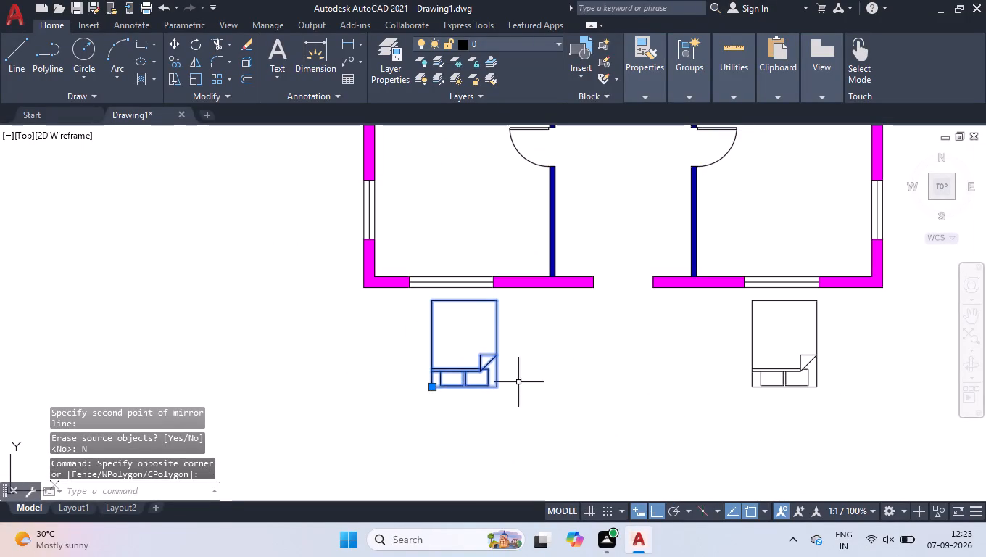
pyautogui.moveTo(839, 359); pyautogui.dragTo(814, 371)
pyautogui.click(731, 394)
pyautogui.write('mov')
pyautogui.press('Return')
pyautogui.scroll(1, 444, 323)
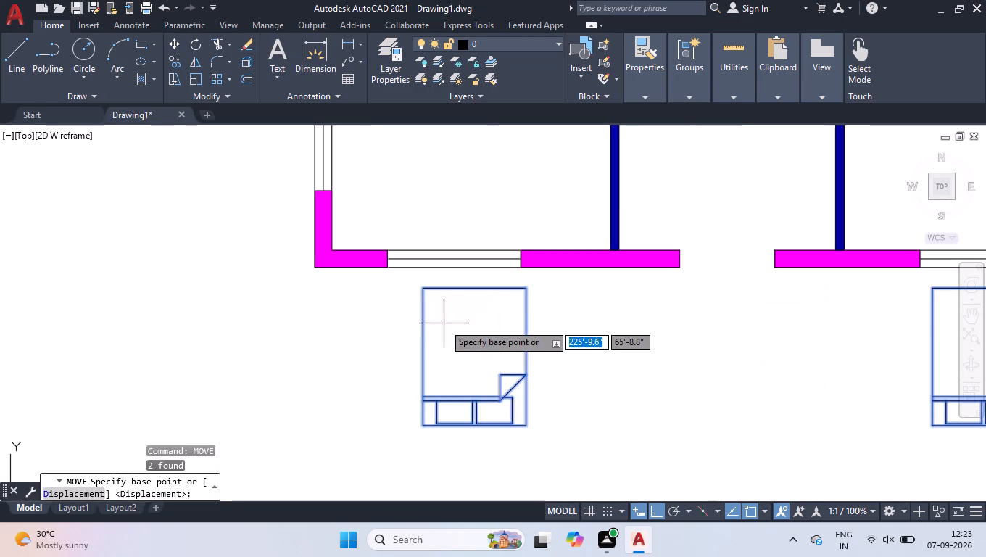
pyautogui.click(423, 424)
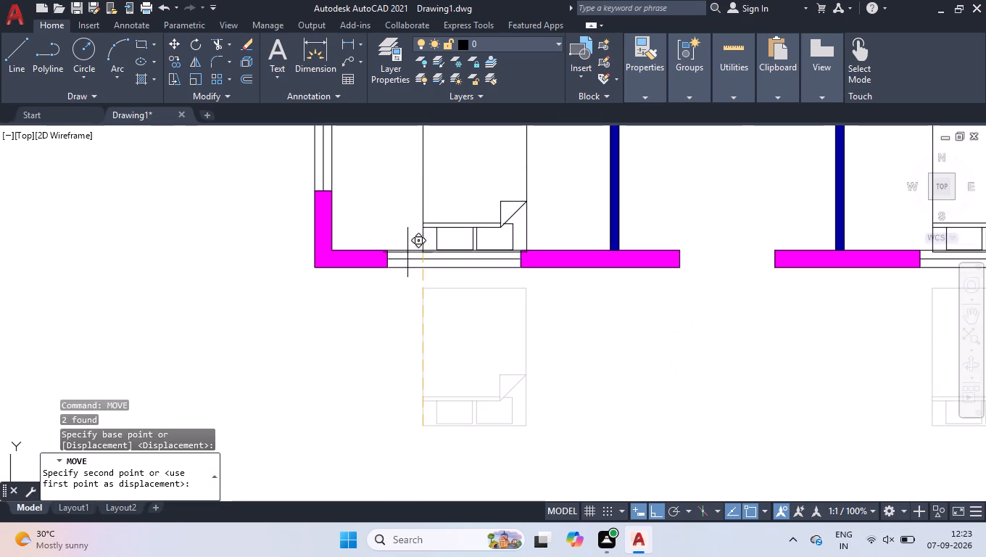
pyautogui.click(423, 245)
# Rotate the toilet block beside the plan by 270° so its tank faces right.
pyautogui.scroll(-2, 519, 556)
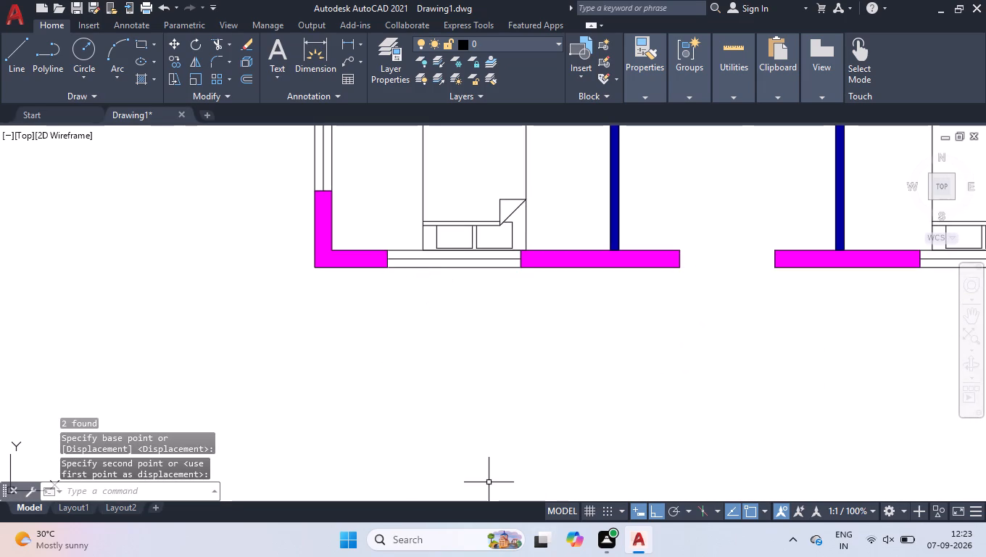
pyautogui.scroll(-4, 507, 436)
pyautogui.scroll(2, 478, 381)
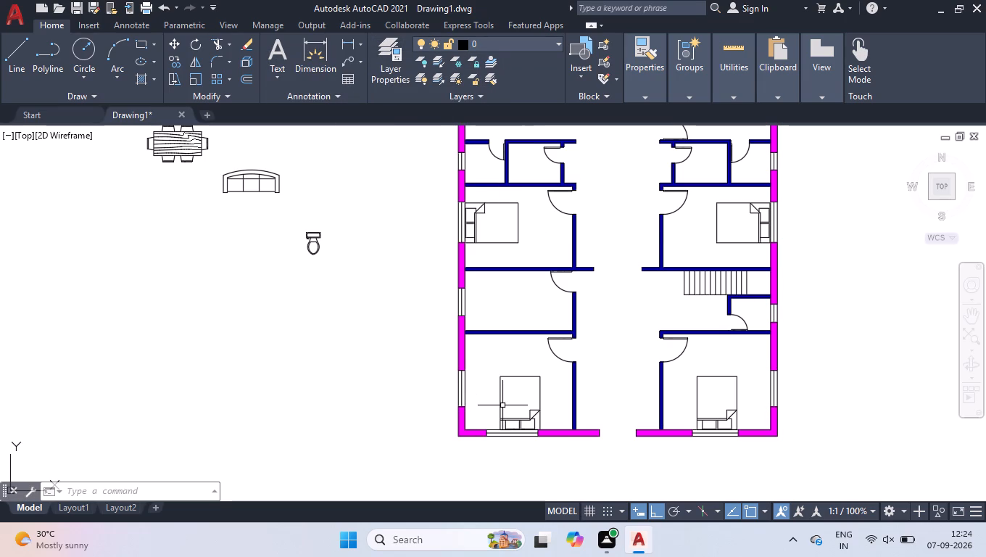
pyautogui.scroll(-1, 478, 410)
pyautogui.scroll(1, 607, 343)
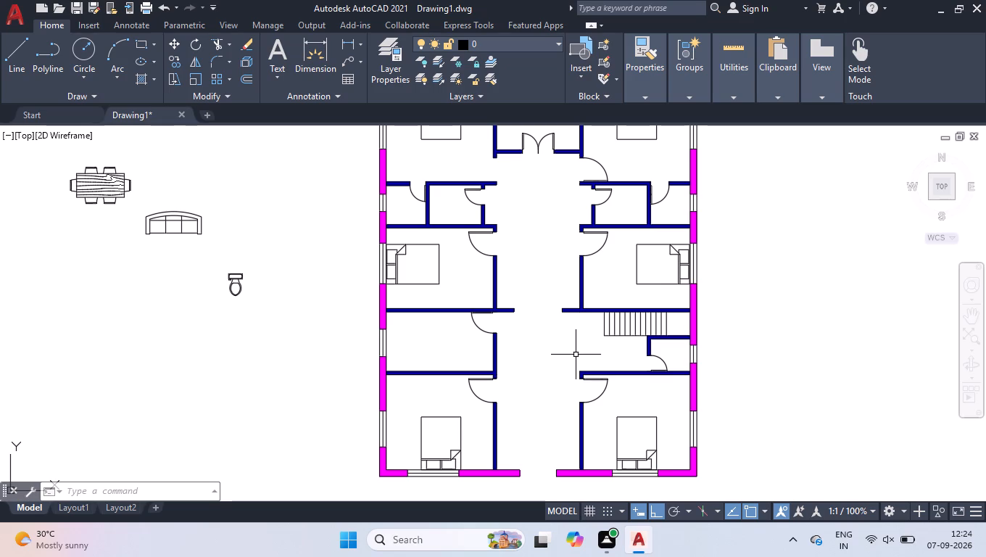
pyautogui.click(294, 235)
pyautogui.click(198, 304)
pyautogui.write('ro')
pyautogui.press('Return')
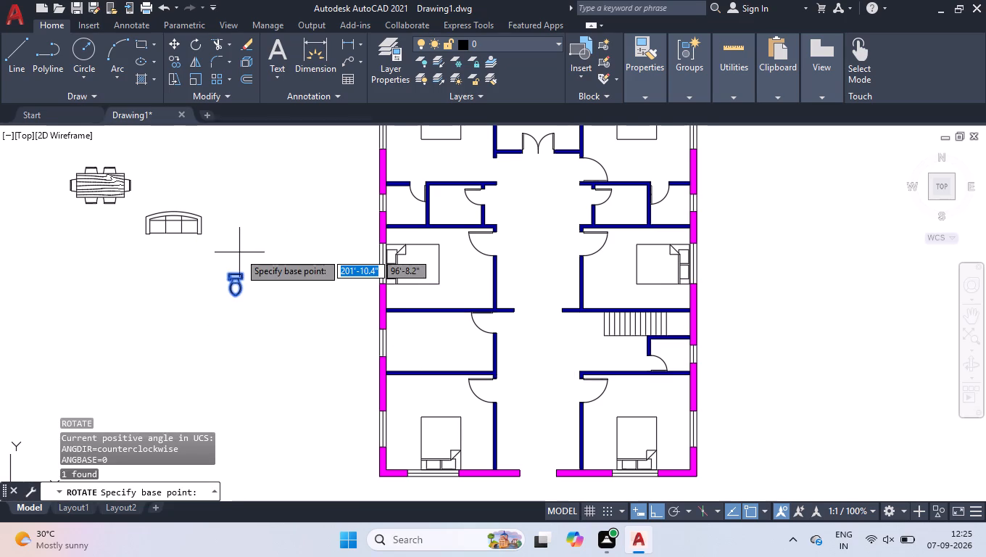
pyautogui.click(237, 273)
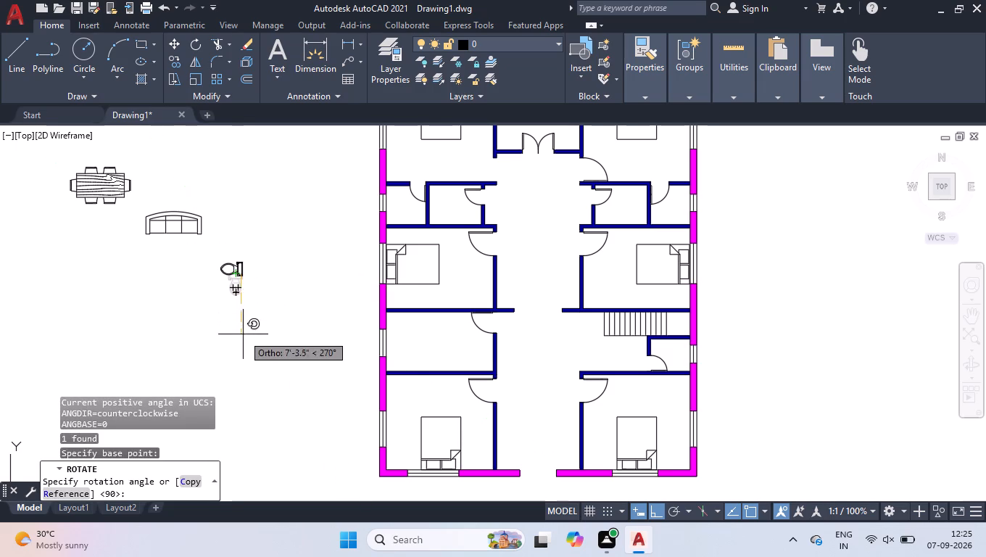
pyautogui.click(243, 337)
# Copy the rotated toilet by its tank midpoint into the small bathroom below the stairs, tank against the right exterior wall, with polar tracking on.
pyautogui.click(246, 260)
pyautogui.click(216, 314)
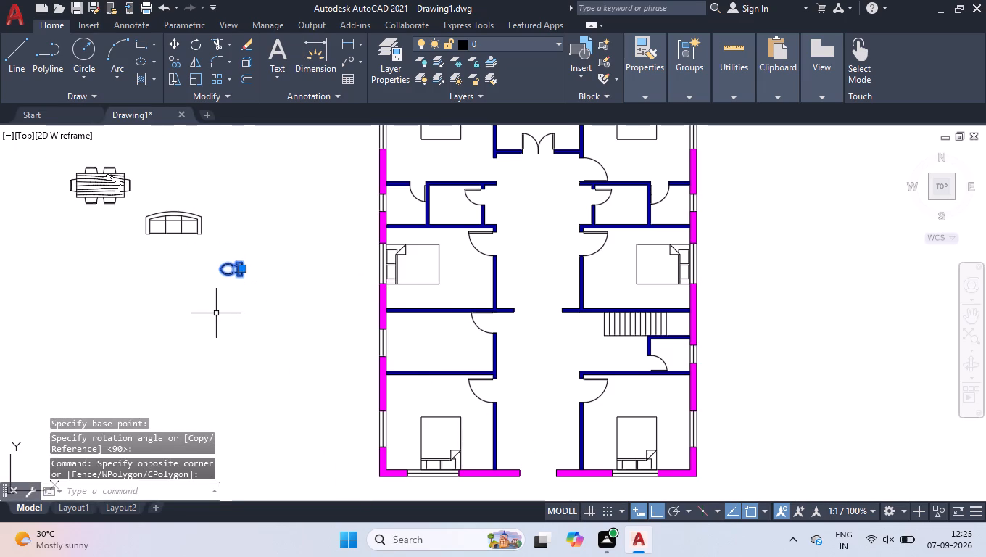
pyautogui.write('cop')
pyautogui.press('Return')
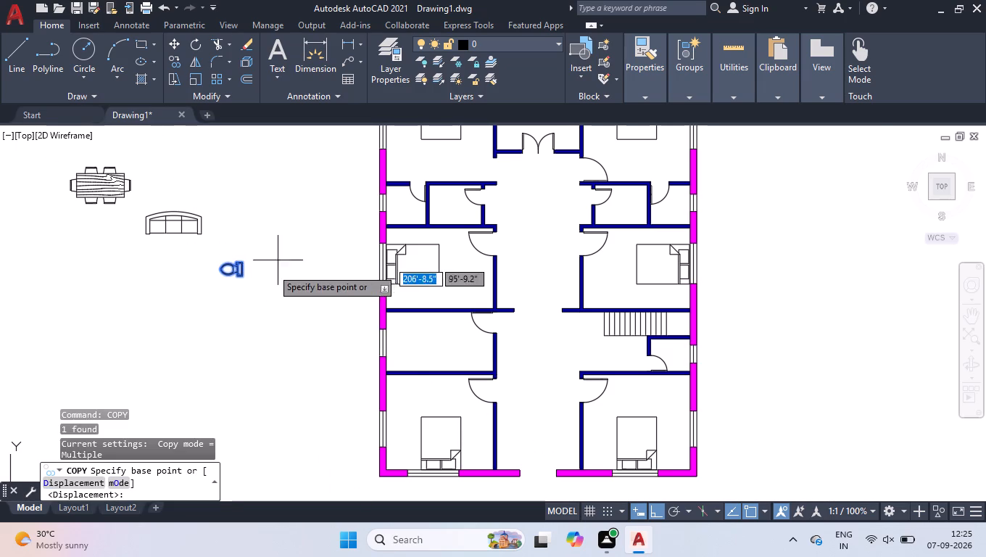
pyautogui.scroll(2, 268, 272)
pyautogui.click(197, 266)
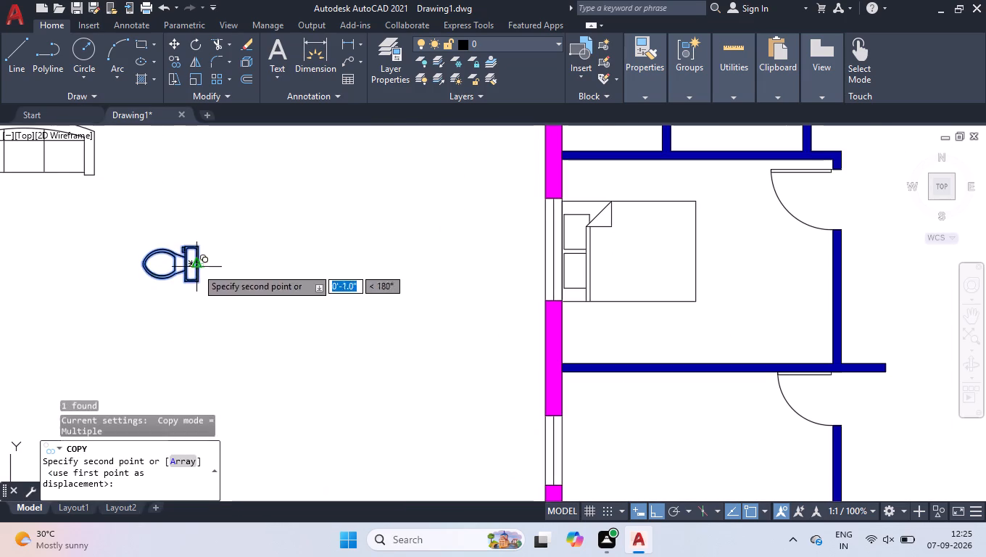
pyautogui.scroll(-3, 231, 279)
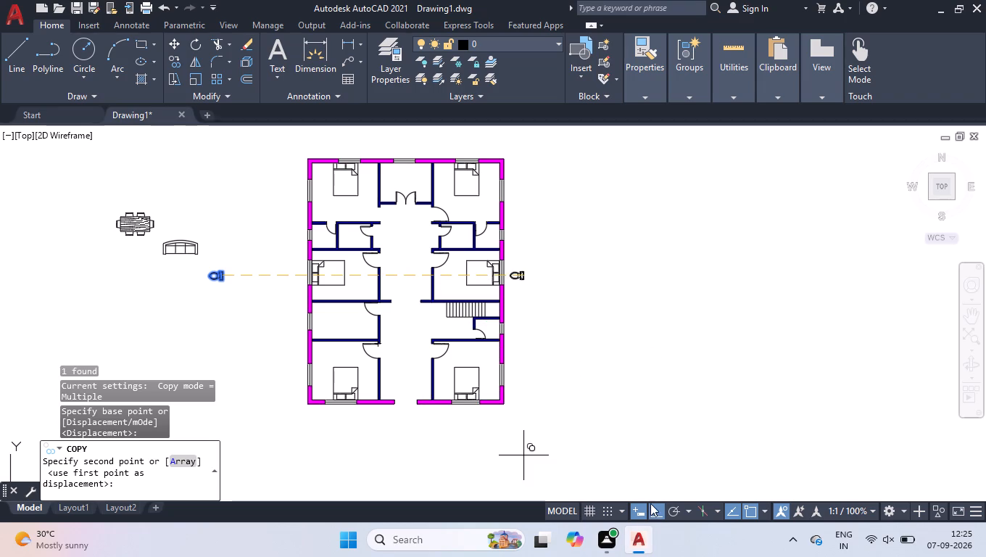
pyautogui.click(681, 513)
pyautogui.scroll(4, 493, 348)
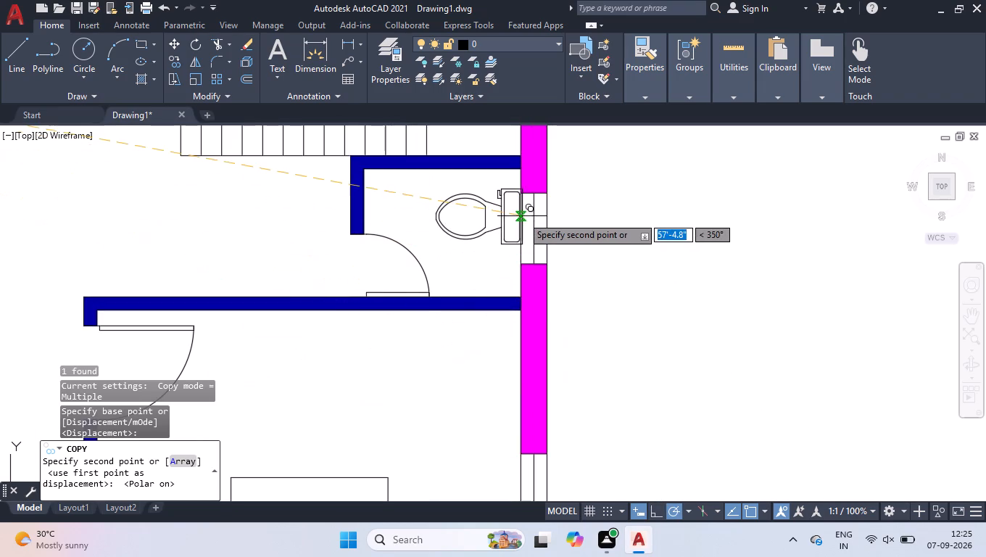
pyautogui.scroll(1, 516, 220)
pyautogui.click(518, 223)
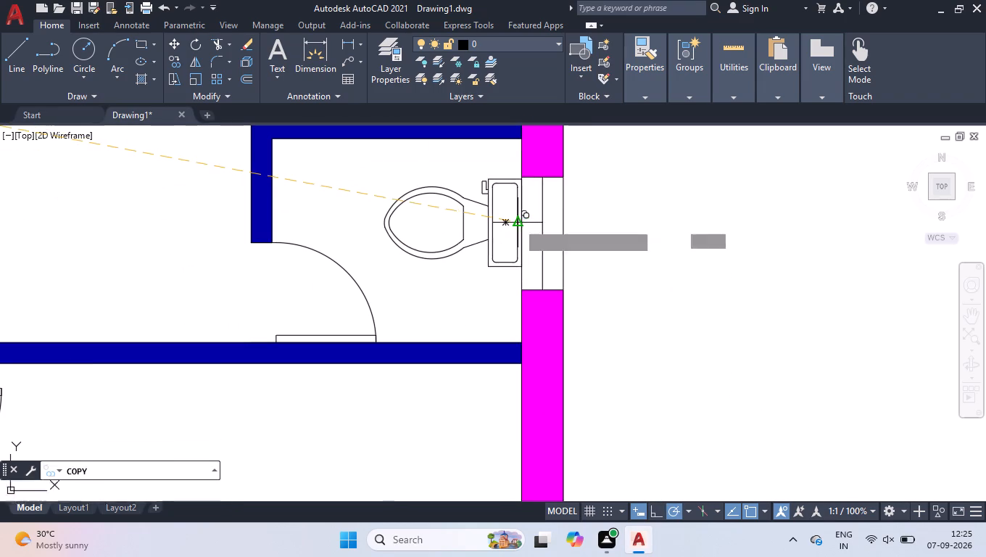
# Place two more toilet copies in the upper-right bathrooms, one against the exterior wall at the window and one against the partition wall.
pyautogui.scroll(-5, 513, 248)
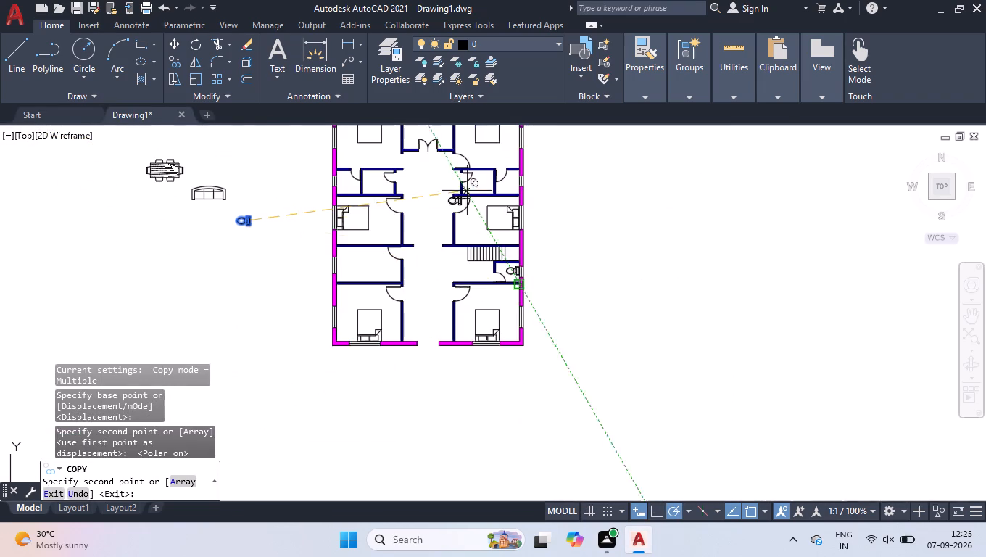
pyautogui.scroll(3, 497, 166)
pyautogui.scroll(1, 534, 242)
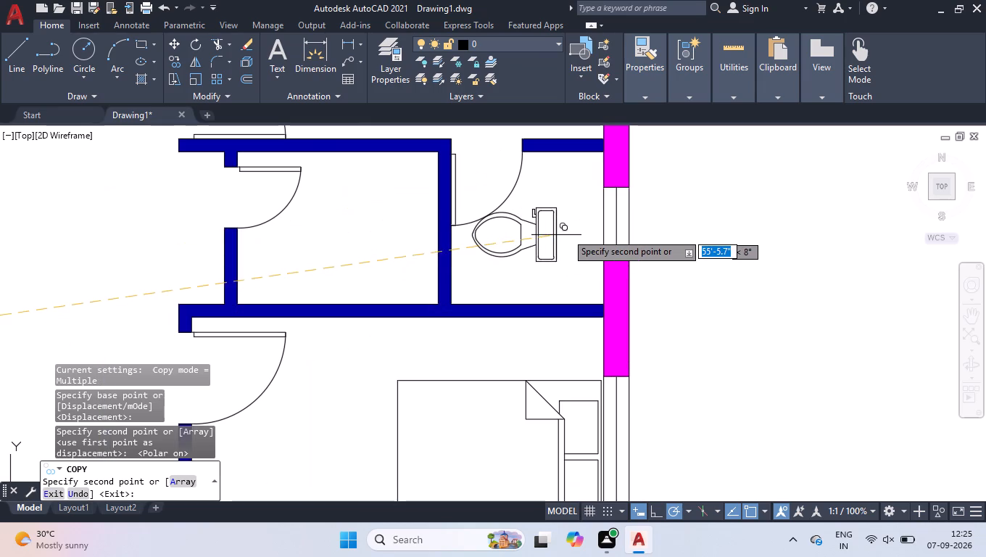
pyautogui.click(600, 226)
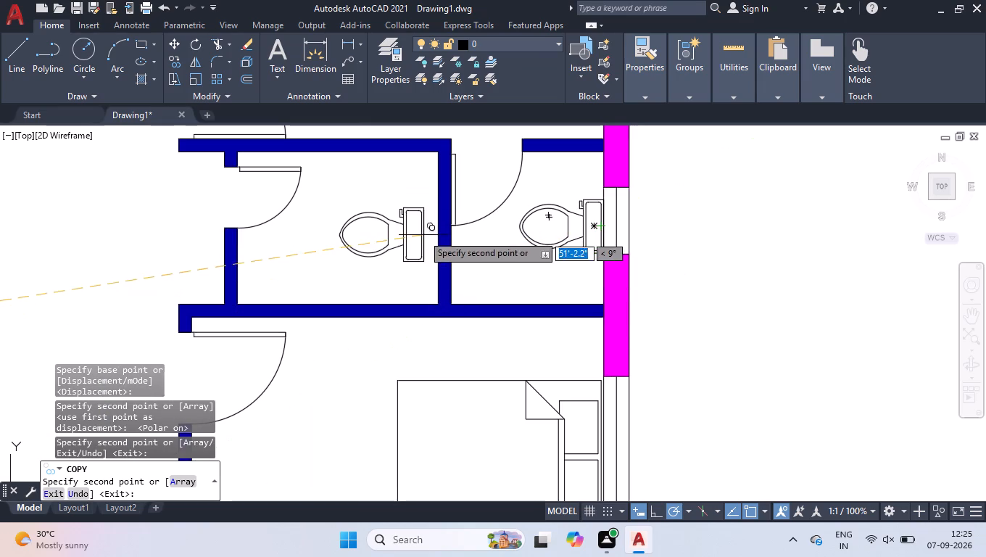
pyautogui.click(436, 227)
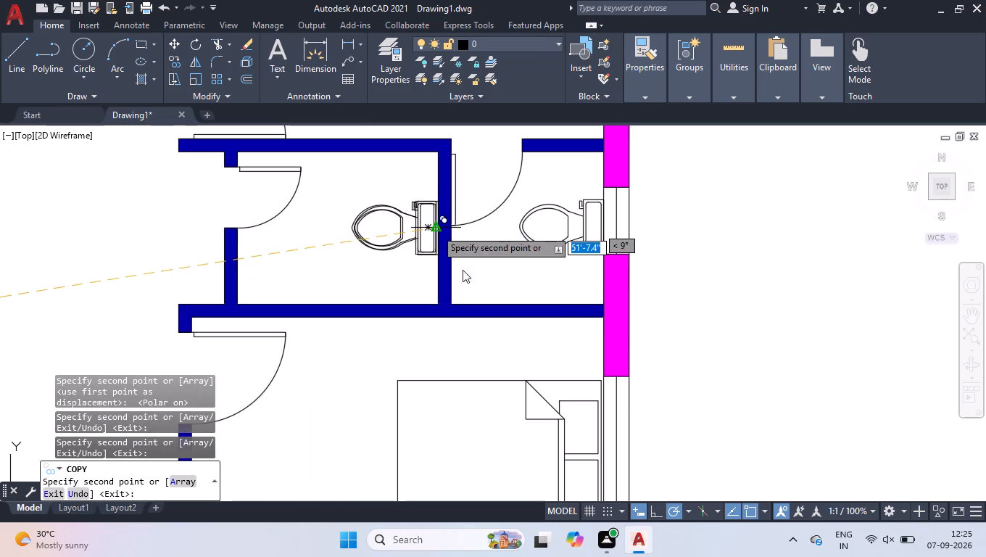
pyautogui.press('space')
# Mirror the toilet beside the plan across a vertical line, erasing the source object.
pyautogui.scroll(-4, 635, 273)
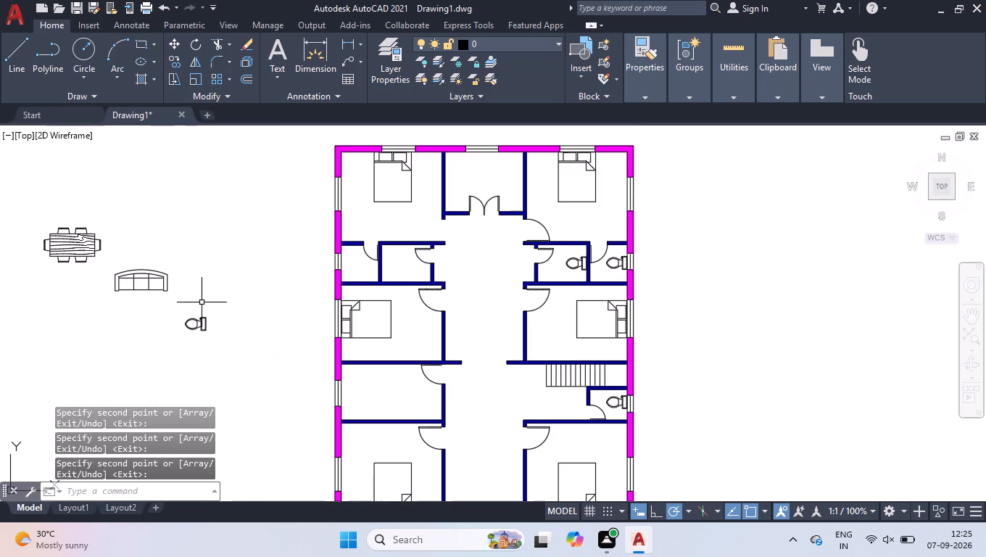
pyautogui.click(205, 315)
pyautogui.write('mi')
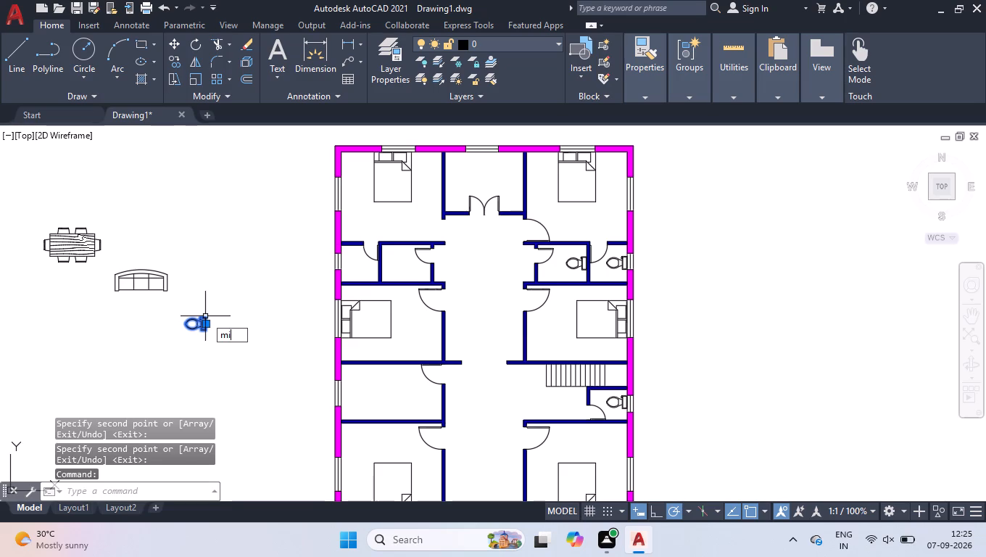
pyautogui.press('Return')
pyautogui.click(241, 266)
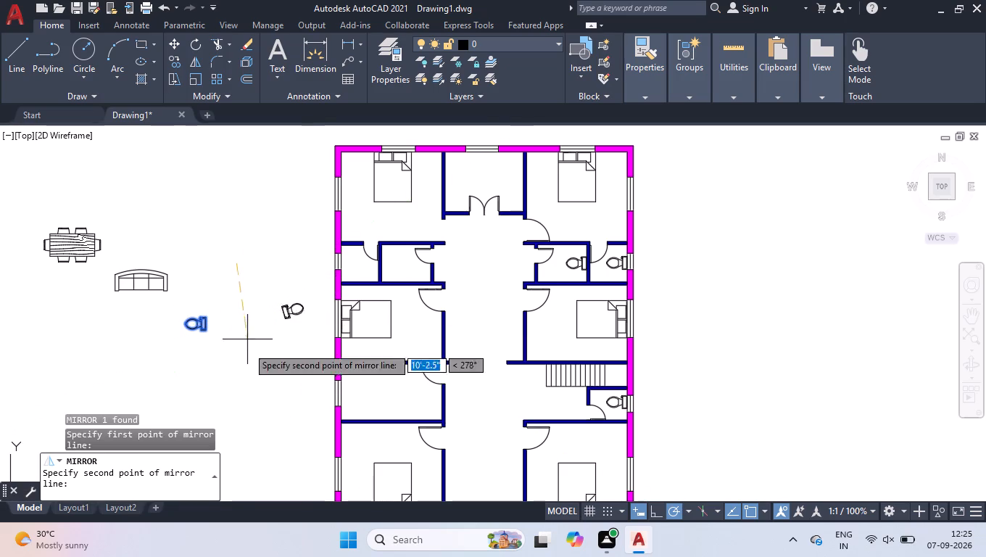
pyautogui.click(237, 395)
pyautogui.moveTo(278, 431); pyautogui.dragTo(237, 395)
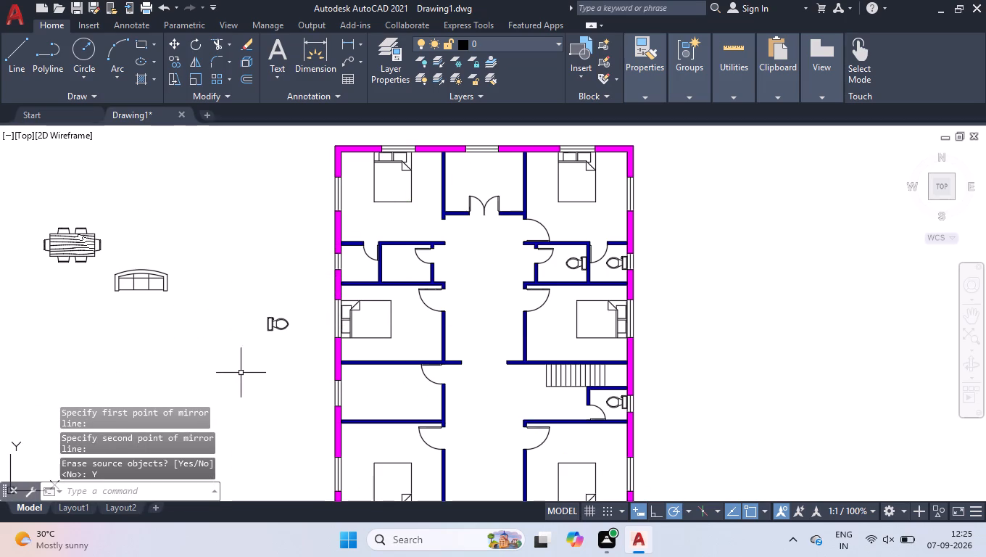
# Move the mirrored toilet into the upper-left outer bathroom, with its tank flush against the left exterior wall at the window.
pyautogui.click(273, 325)
pyautogui.scroll(2, 283, 313)
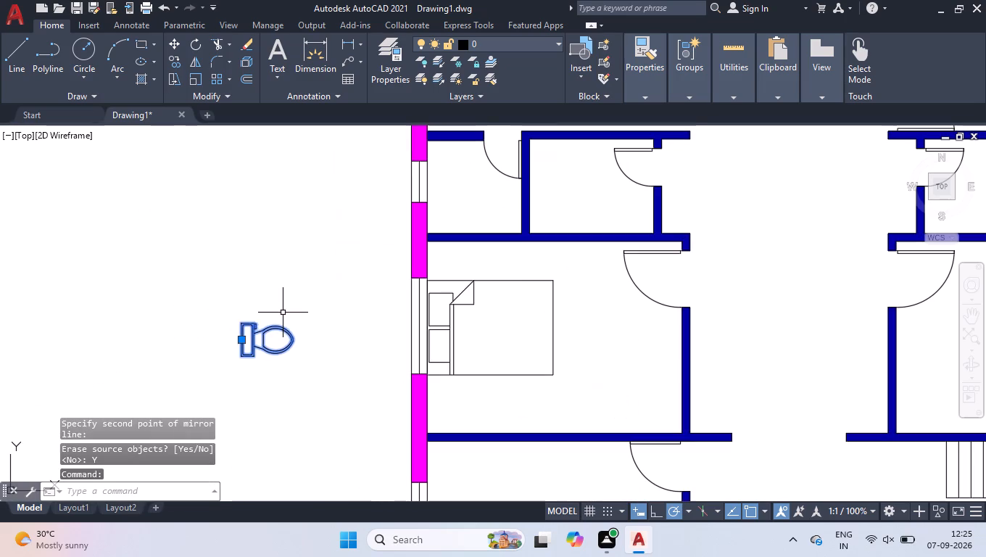
pyautogui.click(241, 342)
pyautogui.scroll(2, 455, 177)
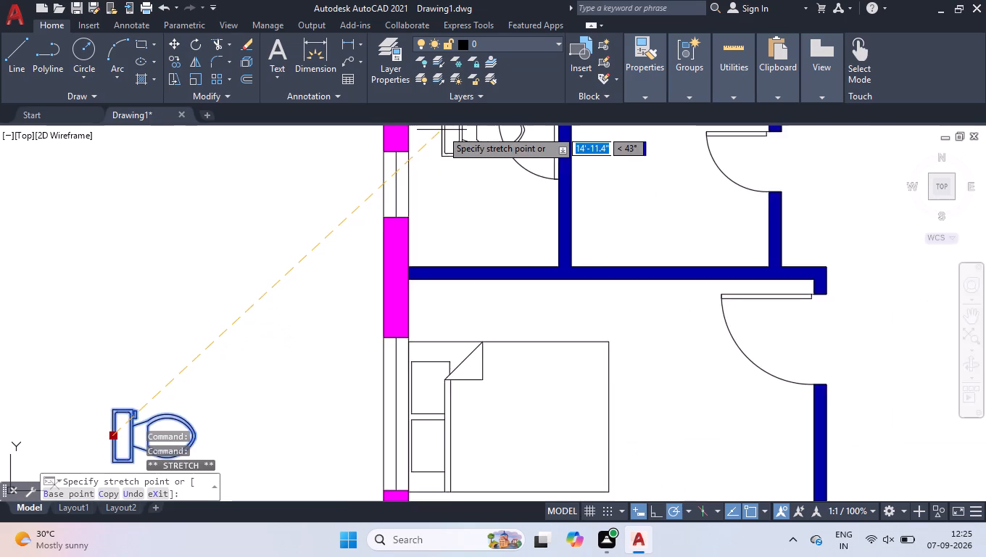
pyautogui.click(395, 220)
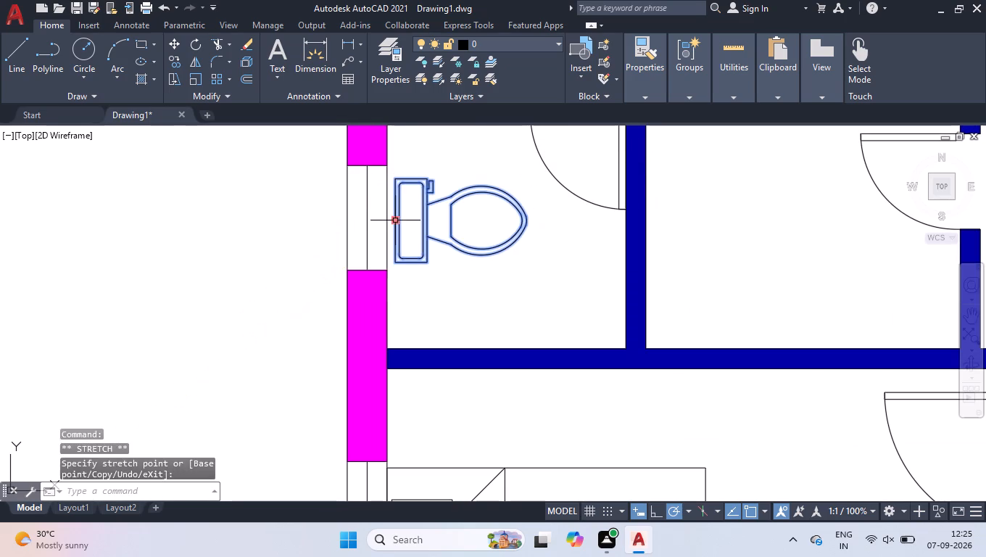
pyautogui.click(395, 220)
pyautogui.click(388, 220)
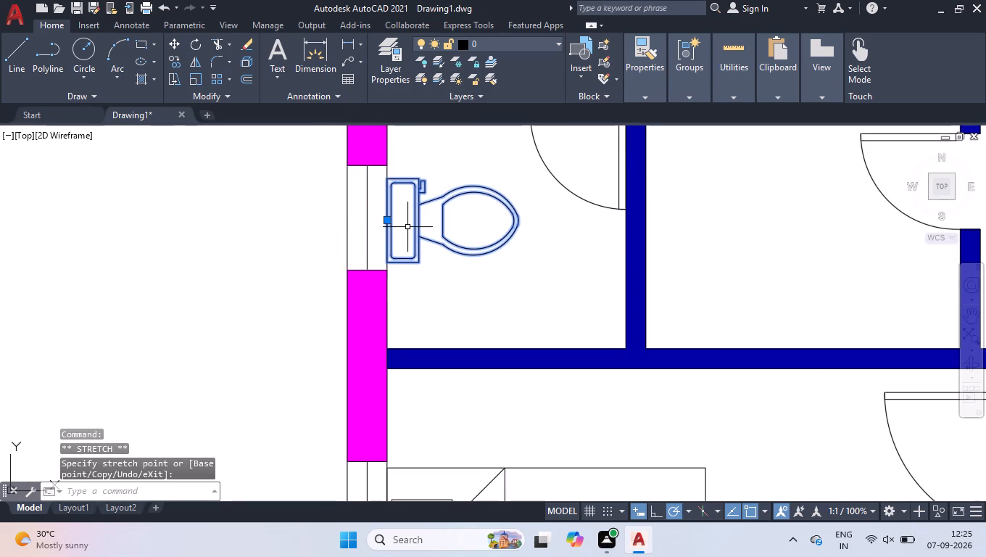
# Copy that toilet horizontally into the adjacent inner bathroom, with its tank against the partition wall.
pyautogui.press('c')
pyautogui.press('o')
pyautogui.press('p')
pyautogui.press('Return')
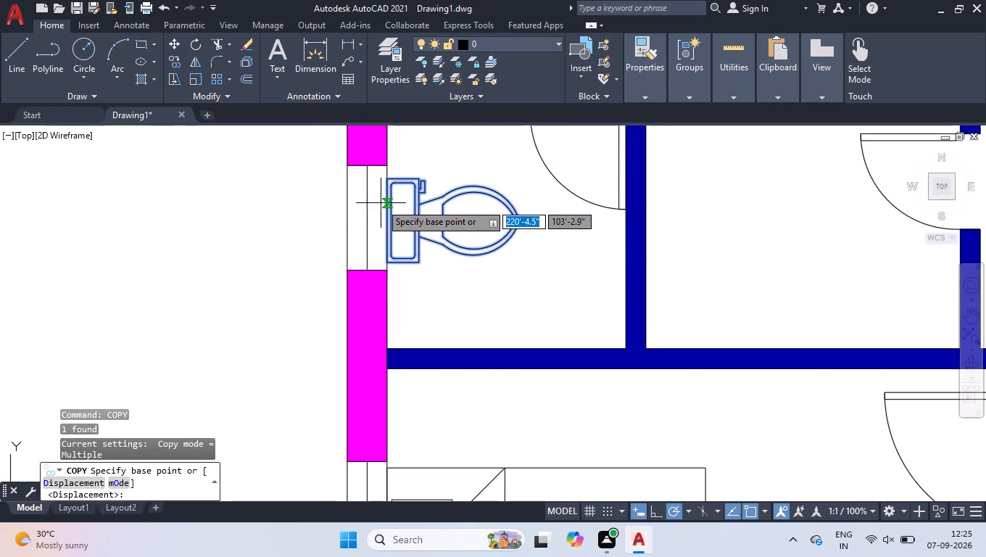
pyautogui.click(384, 218)
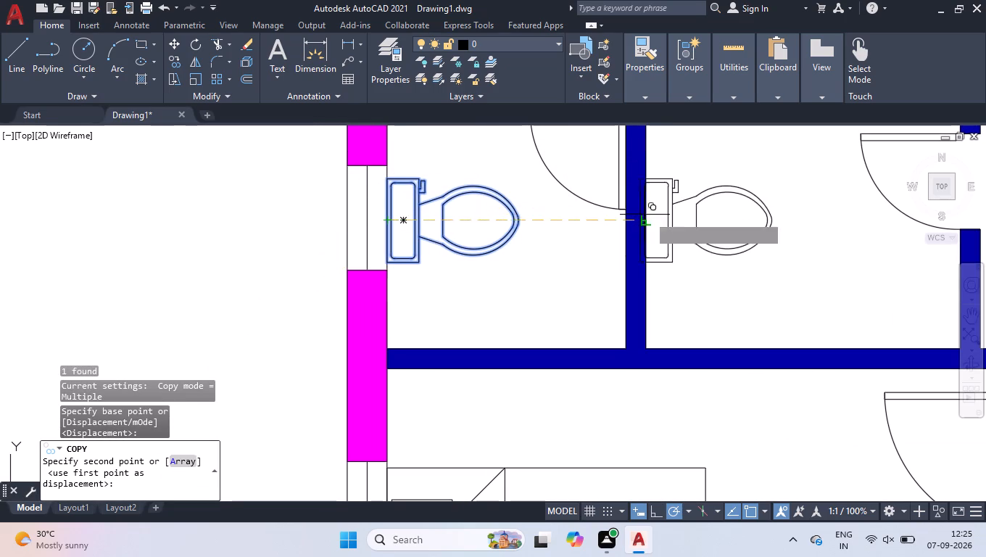
pyautogui.click(650, 216)
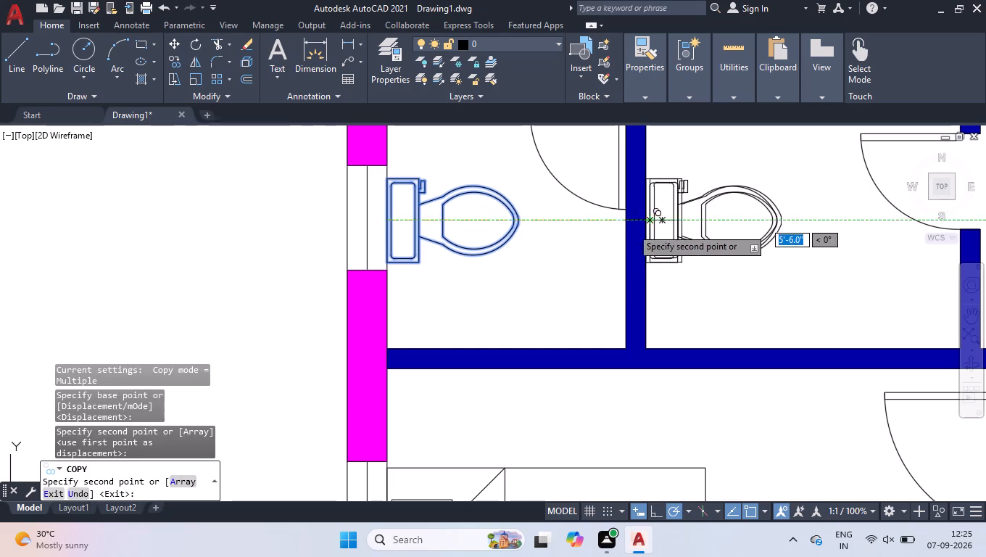
pyautogui.press('space')
# Rotate the sofa beside the plan 90° counterclockwise so its back faces left.
pyautogui.scroll(-3, 537, 276)
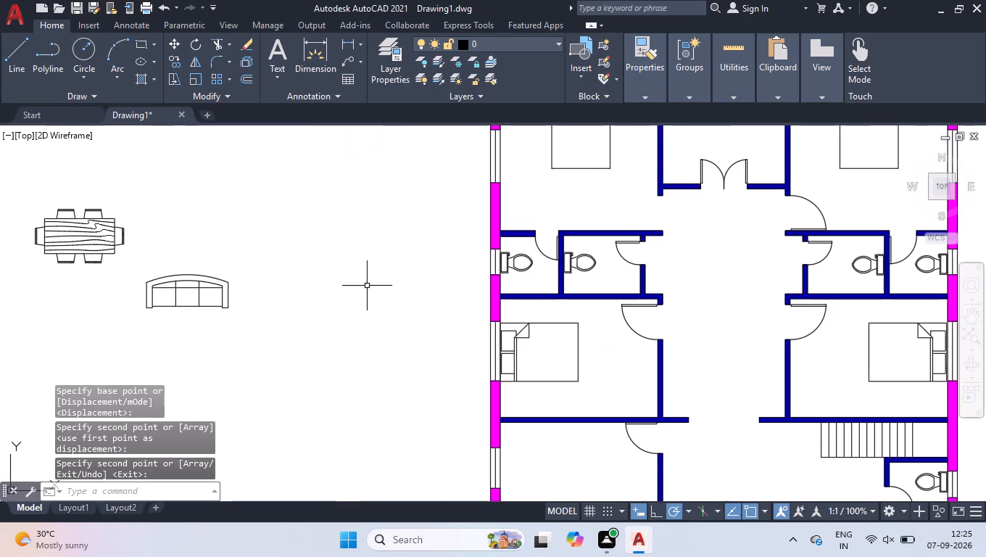
pyautogui.scroll(-2, 355, 289)
pyautogui.scroll(1, 329, 296)
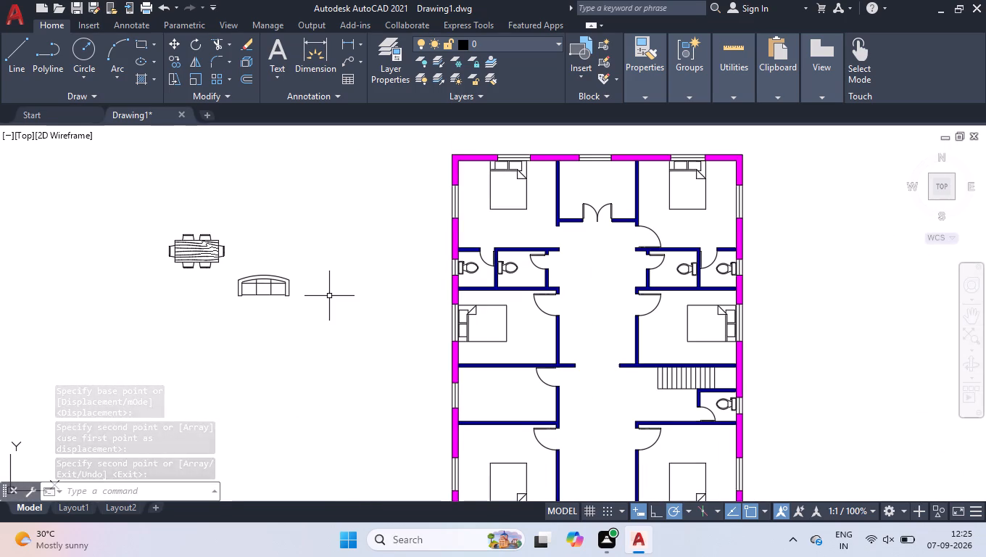
pyautogui.click(285, 284)
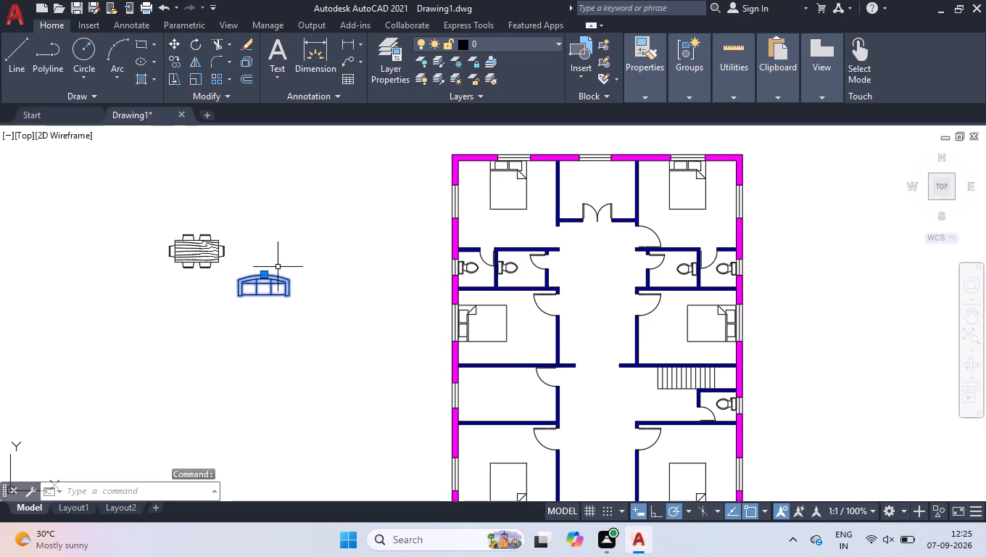
pyautogui.write('ro')
pyautogui.press('Return')
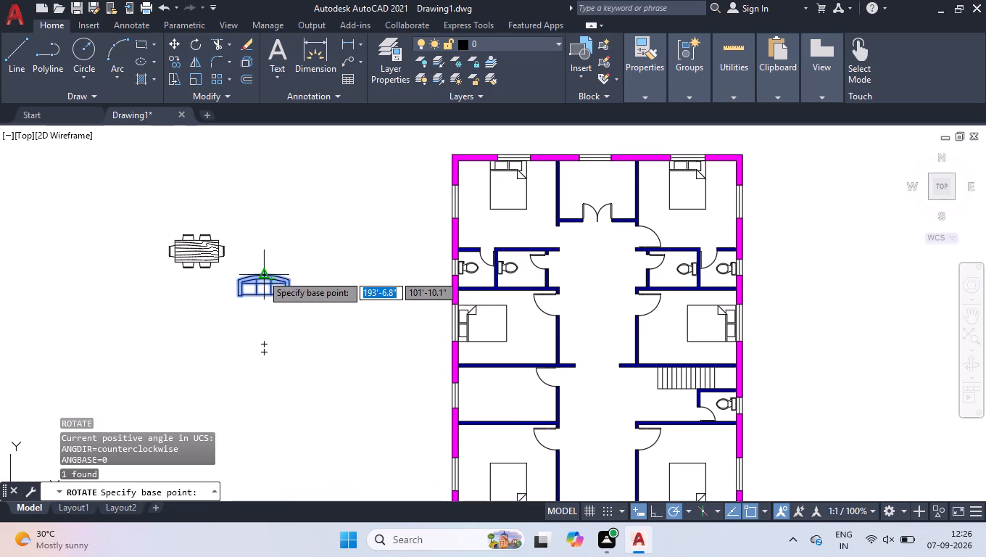
pyautogui.click(262, 274)
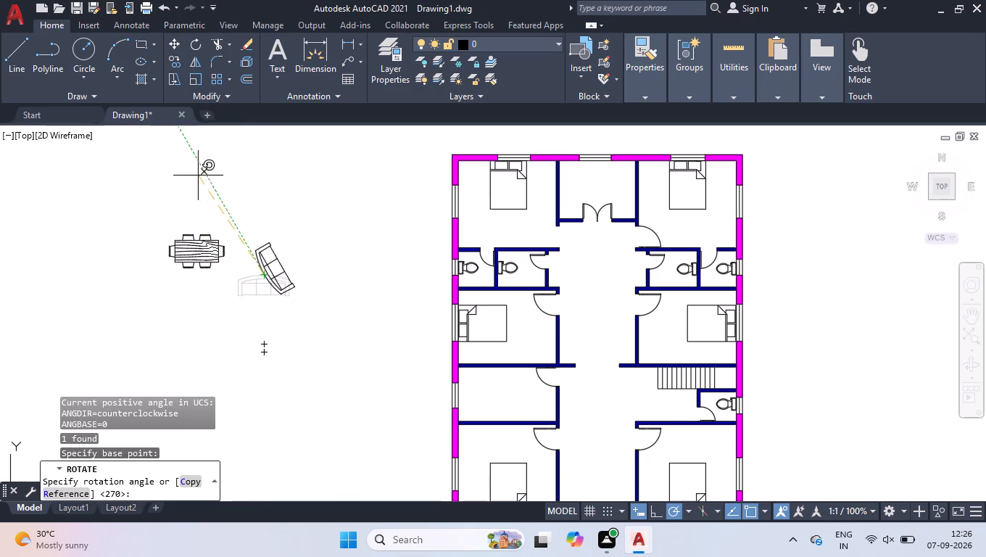
pyautogui.click(266, 189)
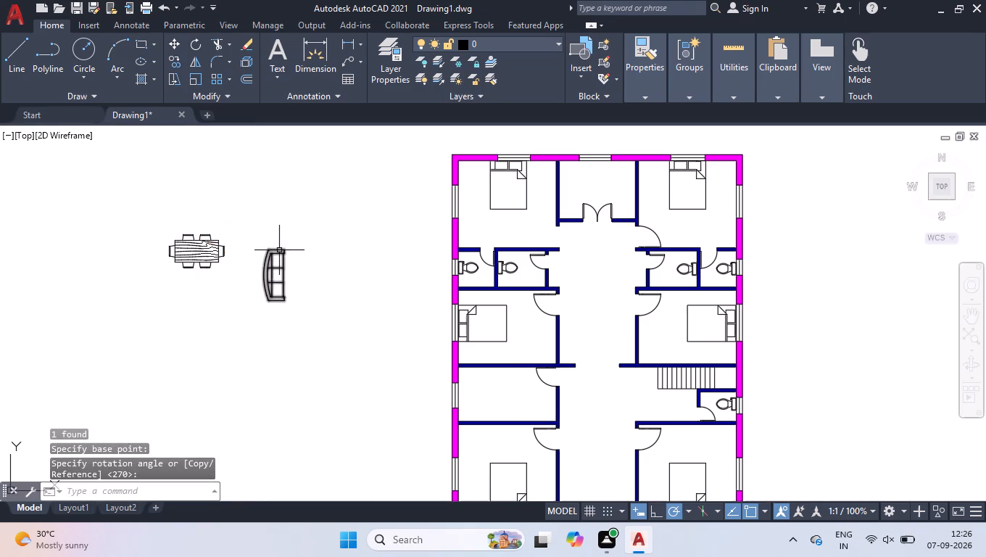
# Move the rotated sofa into the central hall, with its back against the right wall of the middle-left bedroom.
pyautogui.click(278, 250)
pyautogui.click(265, 274)
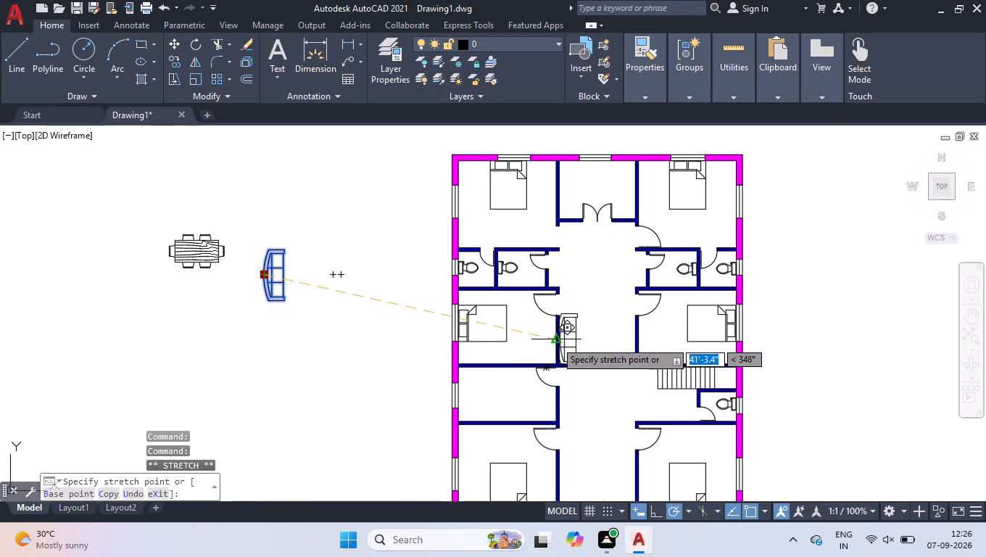
pyautogui.scroll(3, 584, 323)
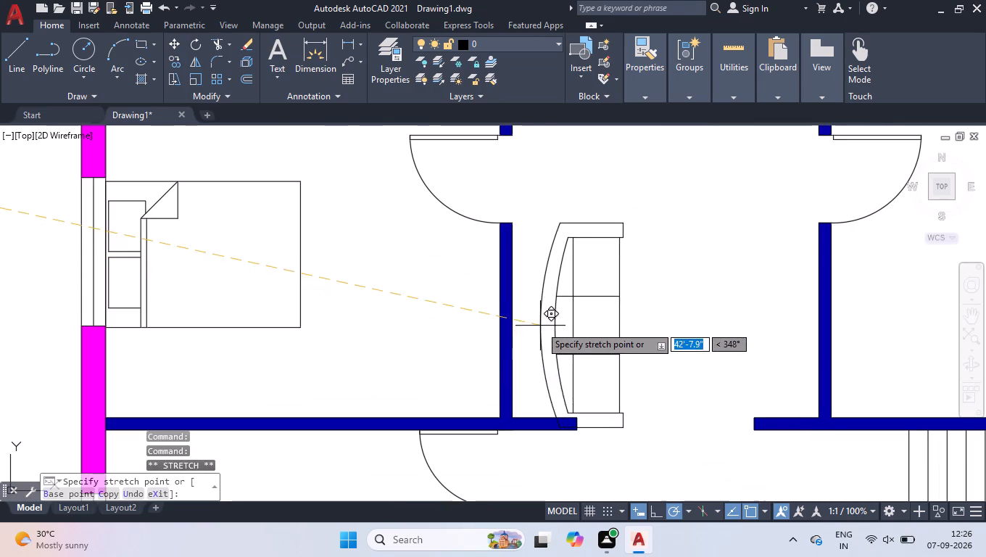
pyautogui.click(519, 308)
pyautogui.scroll(-3, 536, 312)
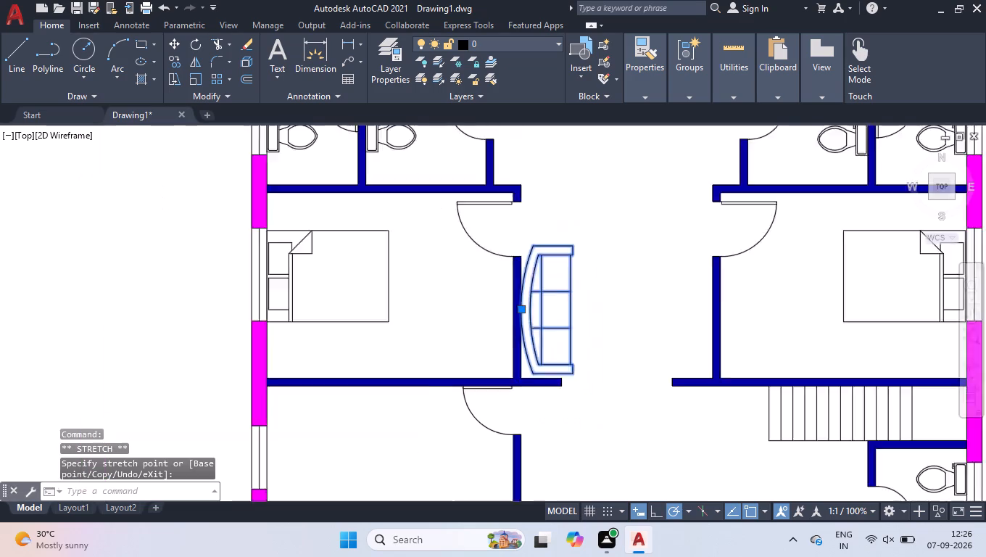
# Scale the hall sofa down to about two-thirds of its size, using the midpoint of its back at the wall as base point.
pyautogui.scroll(3, 536, 312)
pyautogui.write('sca;')
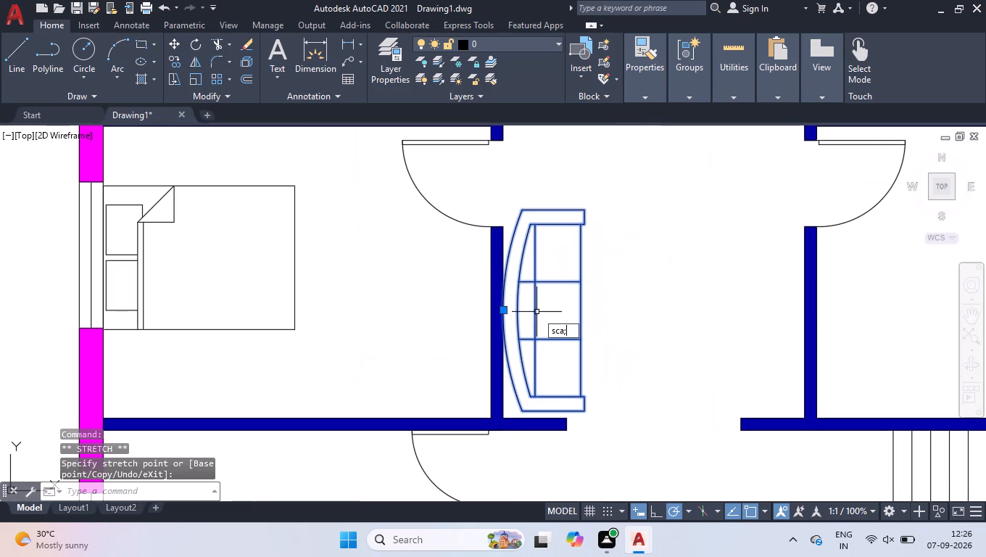
pyautogui.press('BackSpace')
pyautogui.press('l')
pyautogui.press('Return')
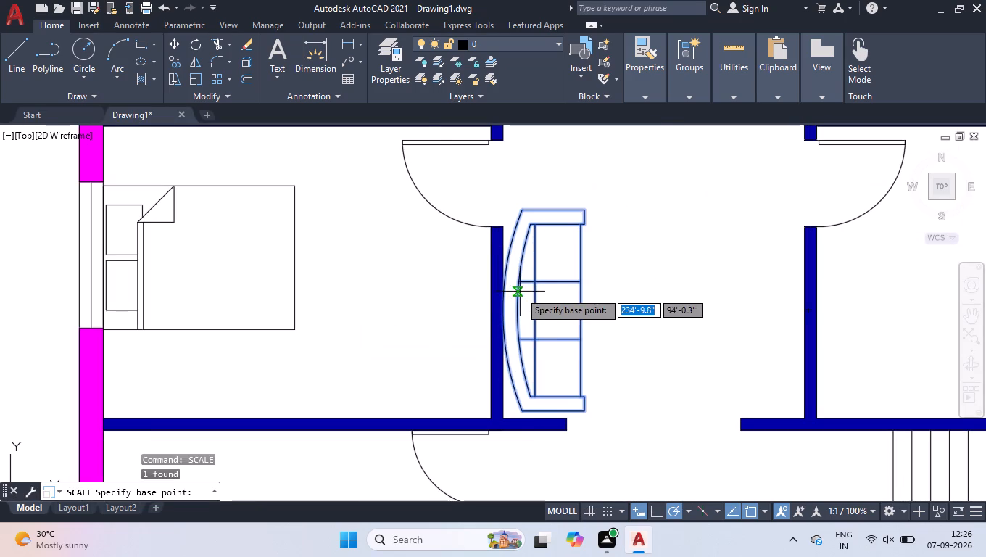
pyautogui.click(507, 318)
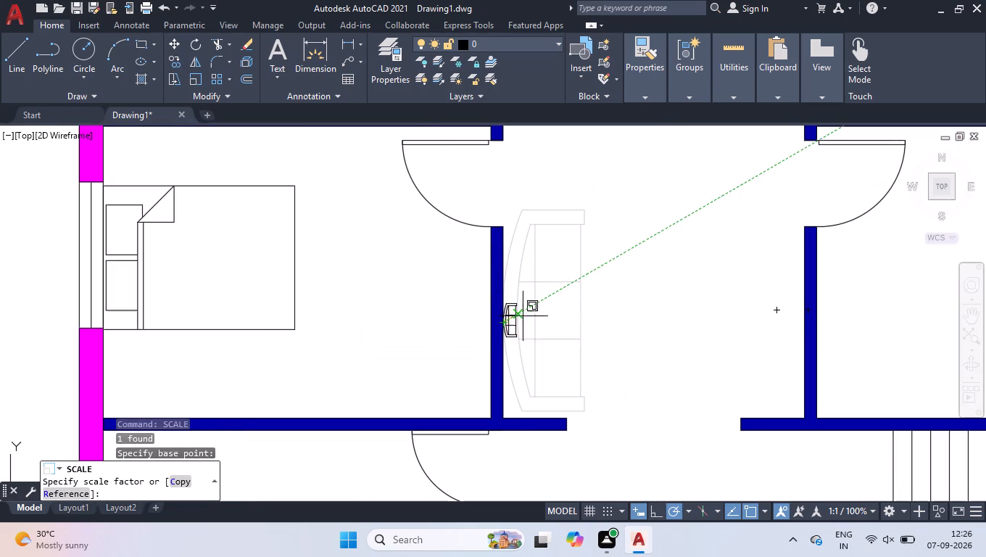
pyautogui.click(569, 345)
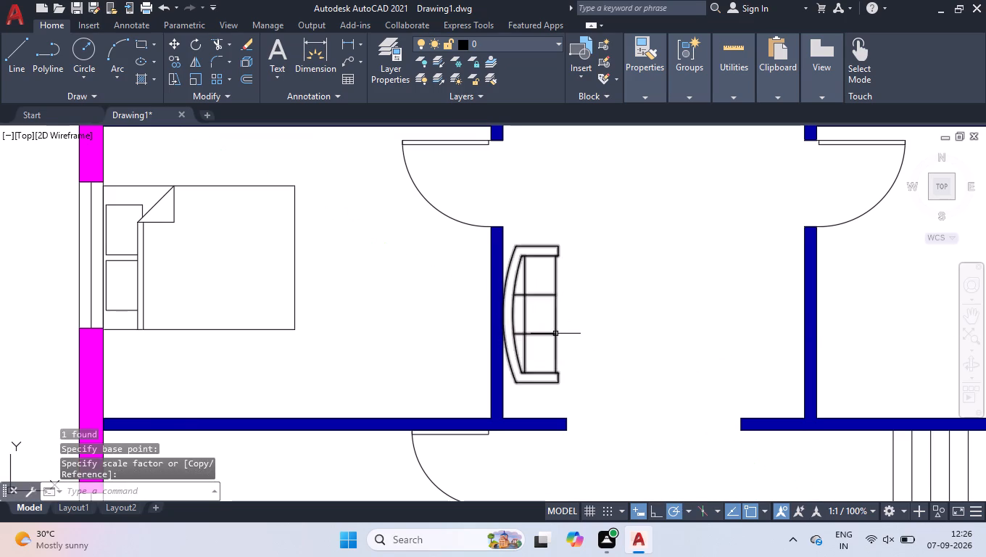
# Copy the scaled sofa straight down, with Ortho on, to the lower hall against the right wall of the bottom-left bedroom.
pyautogui.click(555, 333)
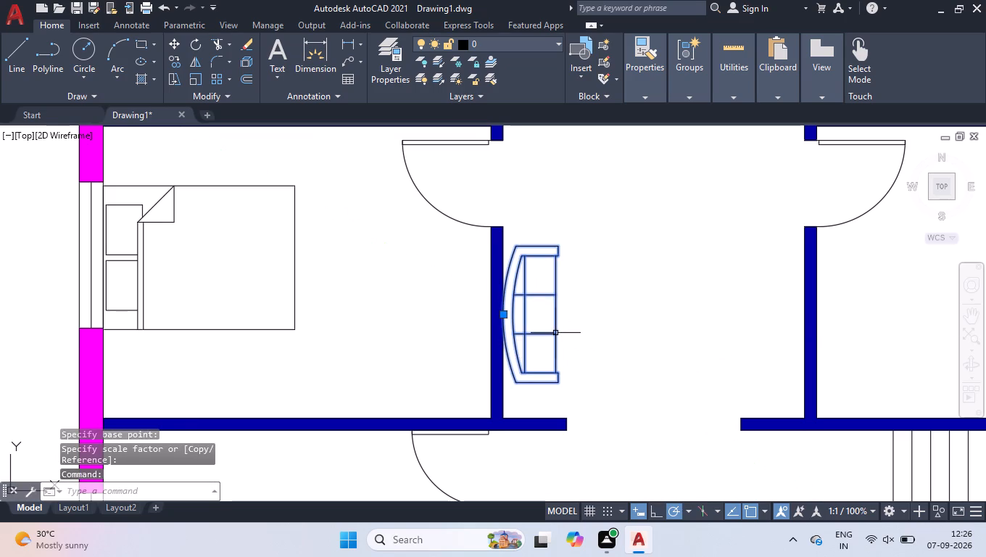
pyautogui.write('cop')
pyautogui.press('Return')
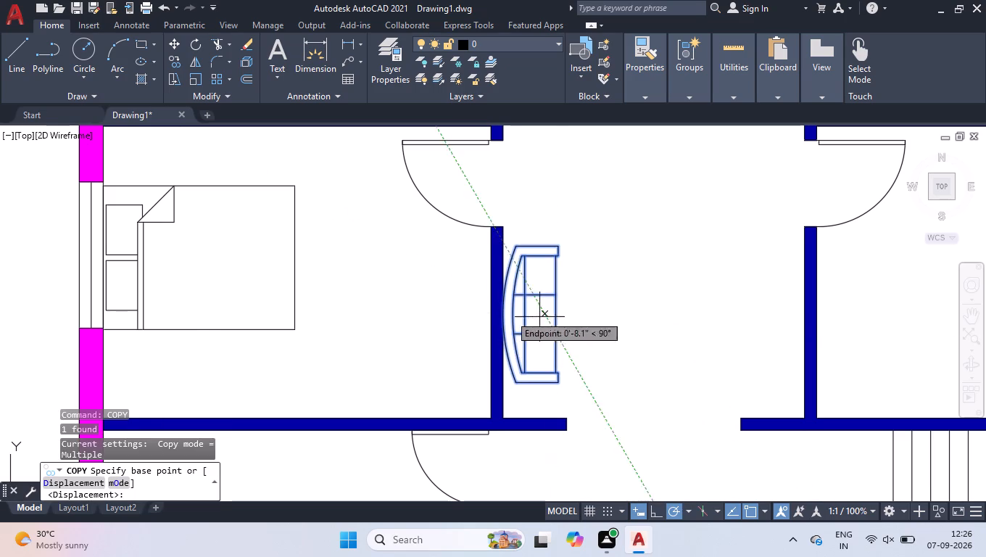
pyautogui.click(502, 315)
pyautogui.scroll(-1, 526, 385)
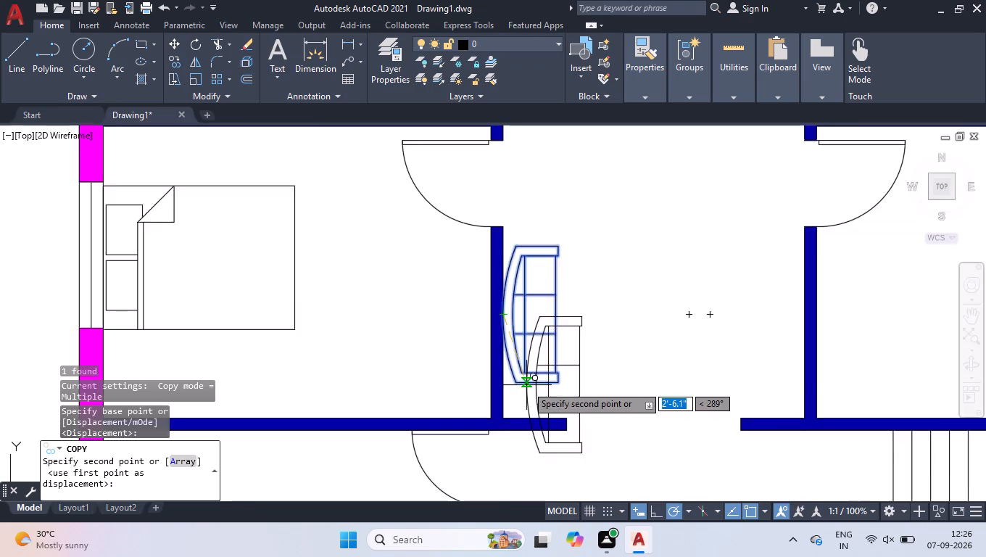
pyautogui.scroll(-2, 526, 384)
pyautogui.click(660, 511)
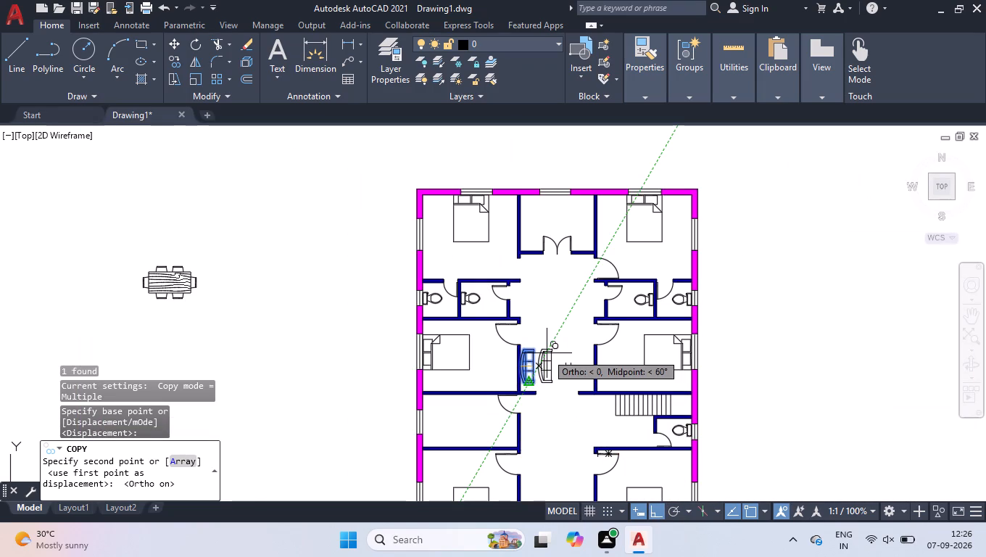
pyautogui.scroll(-1, 547, 353)
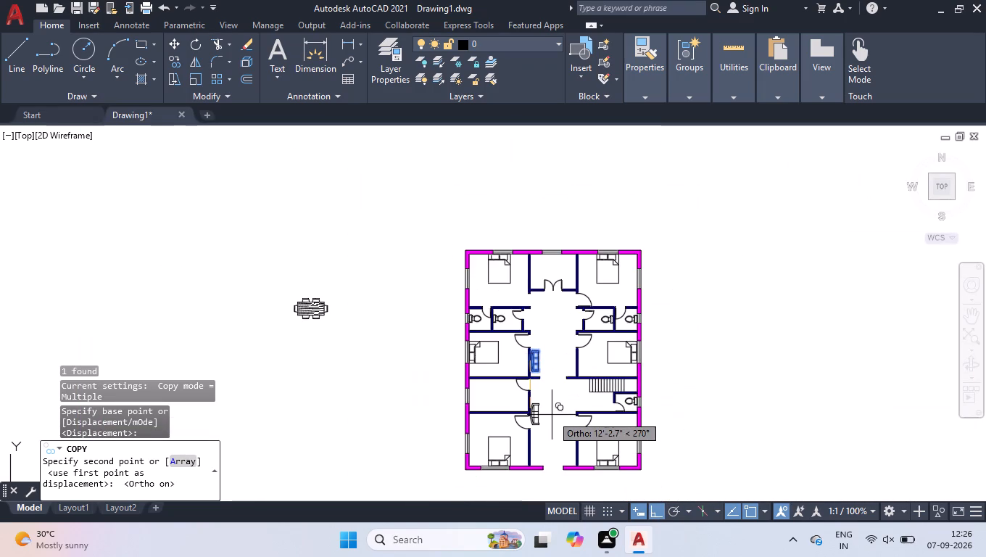
pyautogui.scroll(3, 554, 455)
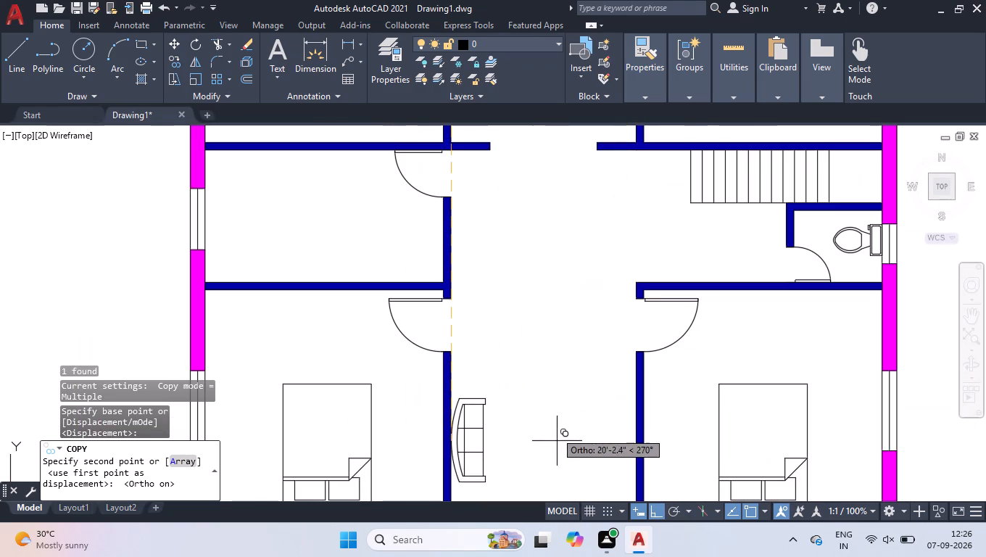
pyautogui.scroll(-1, 565, 418)
pyautogui.scroll(2, 566, 458)
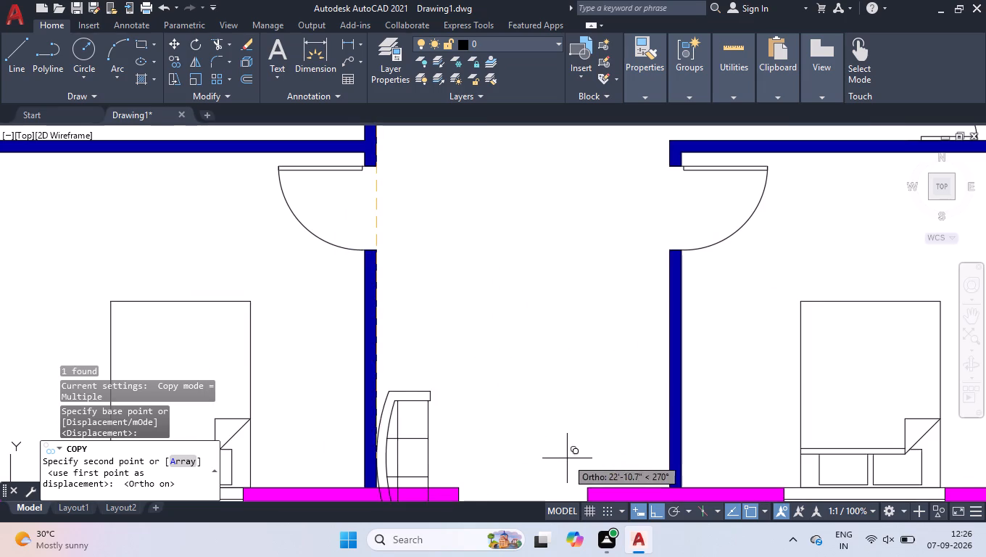
pyautogui.click(573, 397)
pyautogui.press('space')
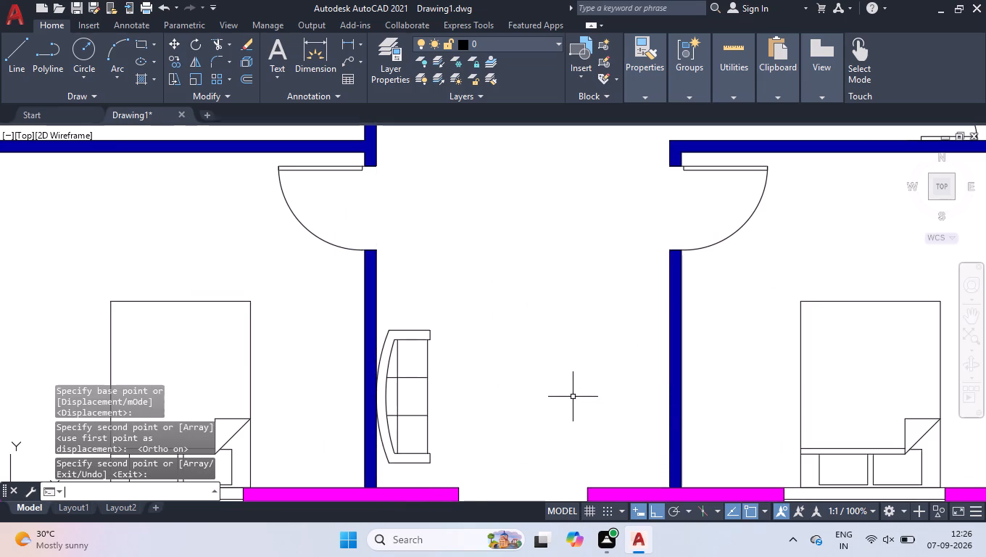
# Mirror both hall sofas across a vertical line along the hall's centre, keeping the originals.
pyautogui.click(430, 338)
pyautogui.scroll(-2, 432, 348)
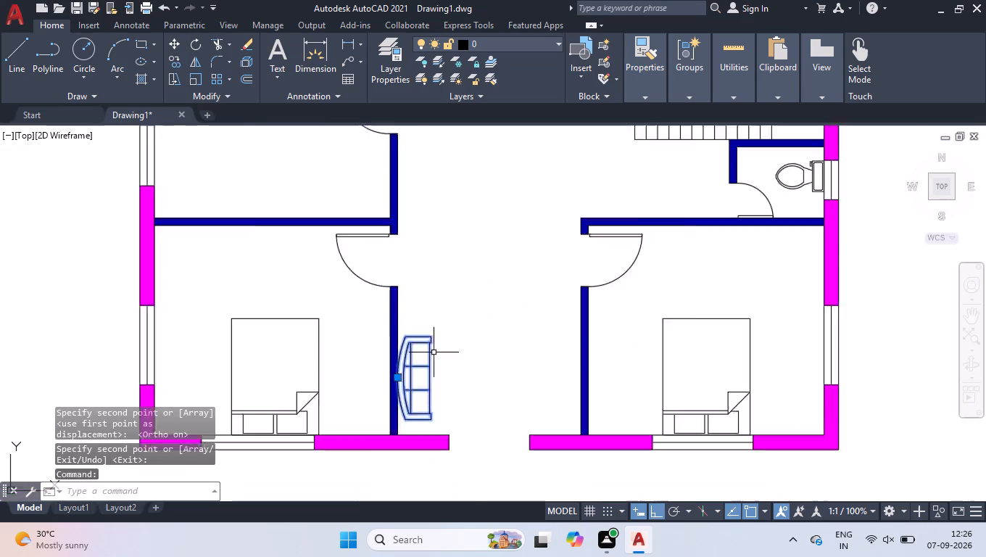
pyautogui.scroll(-1, 434, 352)
pyautogui.click(424, 231)
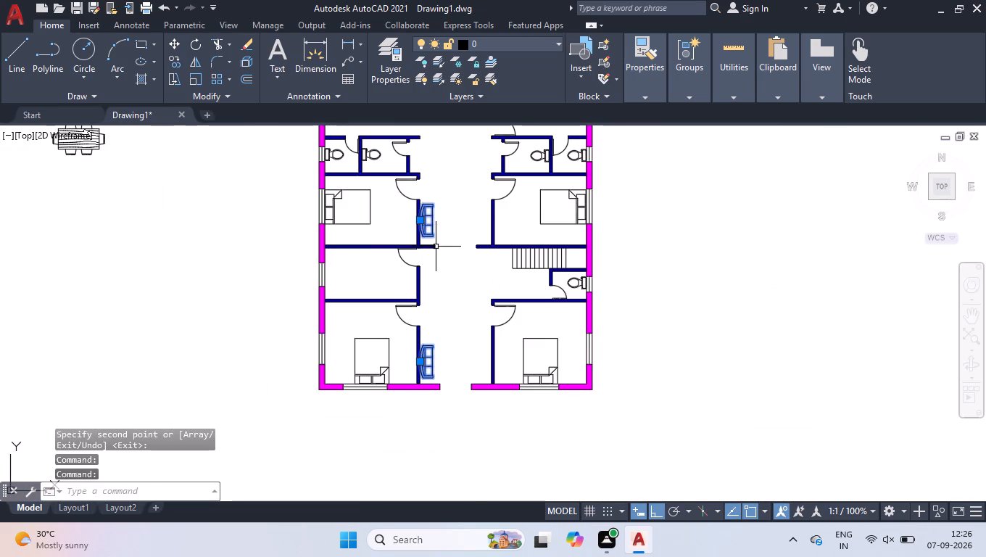
pyautogui.write('mi')
pyautogui.press('Return')
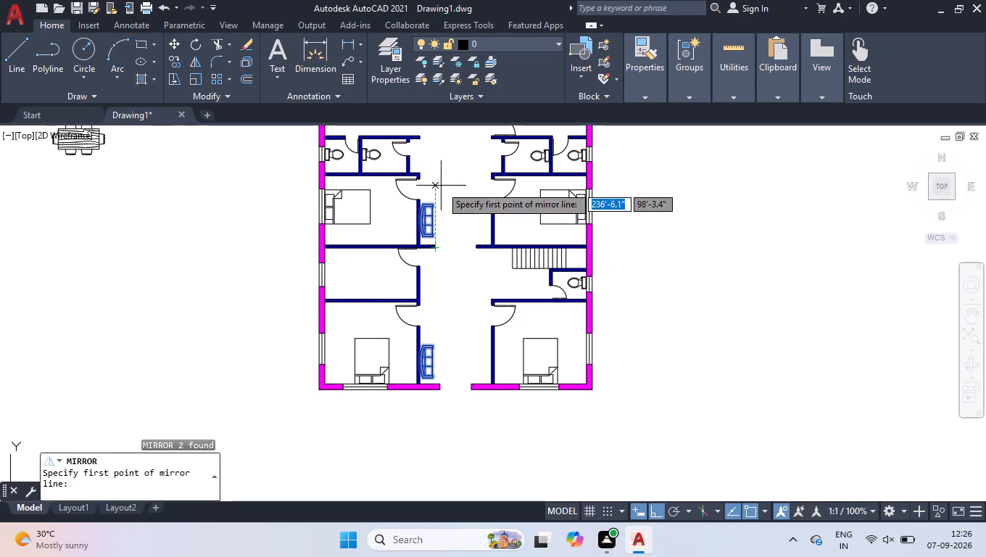
pyautogui.click(457, 181)
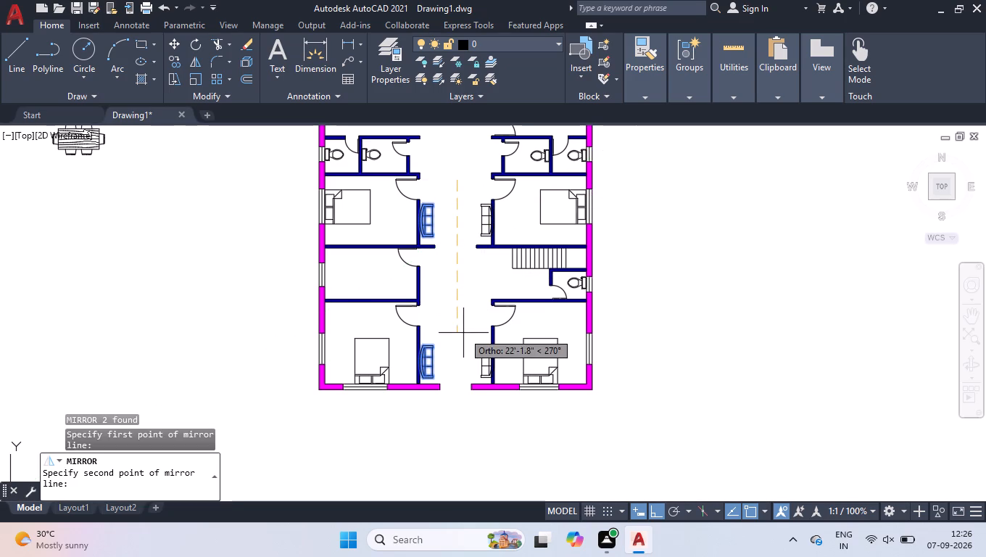
pyautogui.click(463, 333)
pyautogui.click(480, 385)
# Move the lower mirrored sofa horizontally so its back sits flush against the left wall of the bottom-right bedroom.
pyautogui.scroll(4, 478, 382)
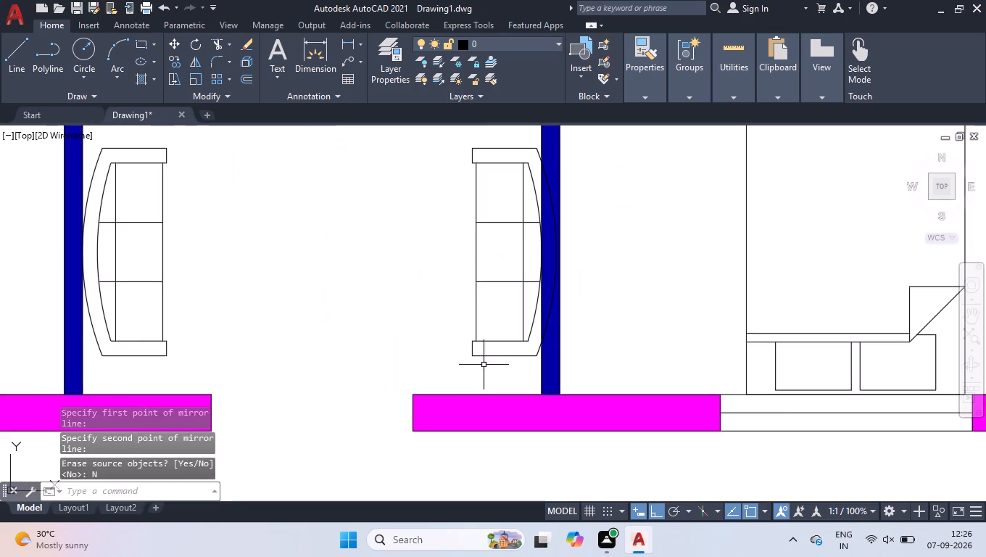
pyautogui.click(487, 356)
pyautogui.scroll(4, 517, 255)
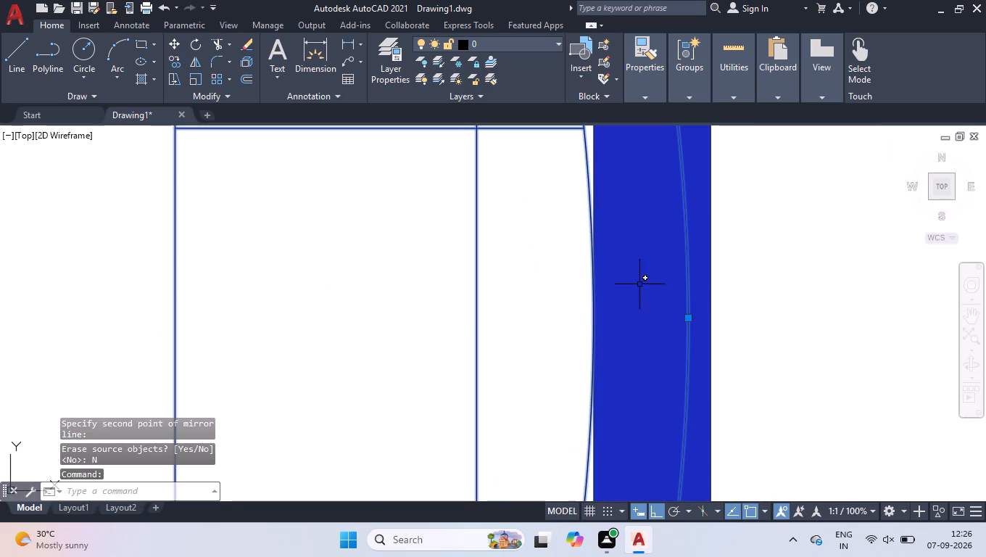
pyautogui.click(687, 320)
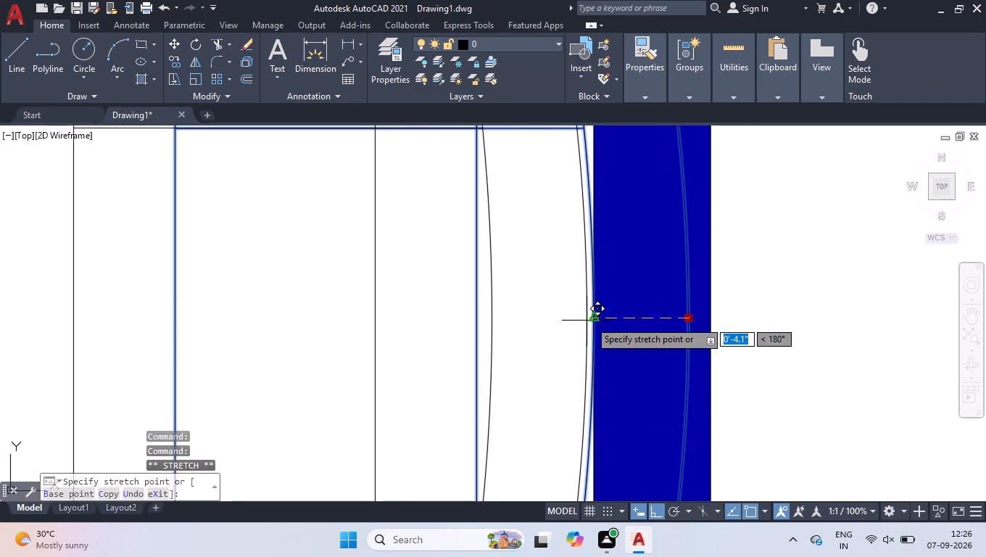
pyautogui.click(594, 321)
# Move the upper mirrored sofa horizontally so its back sits flush against the middle-right bedroom's wall, and clear the selection.
pyautogui.scroll(-8, 568, 347)
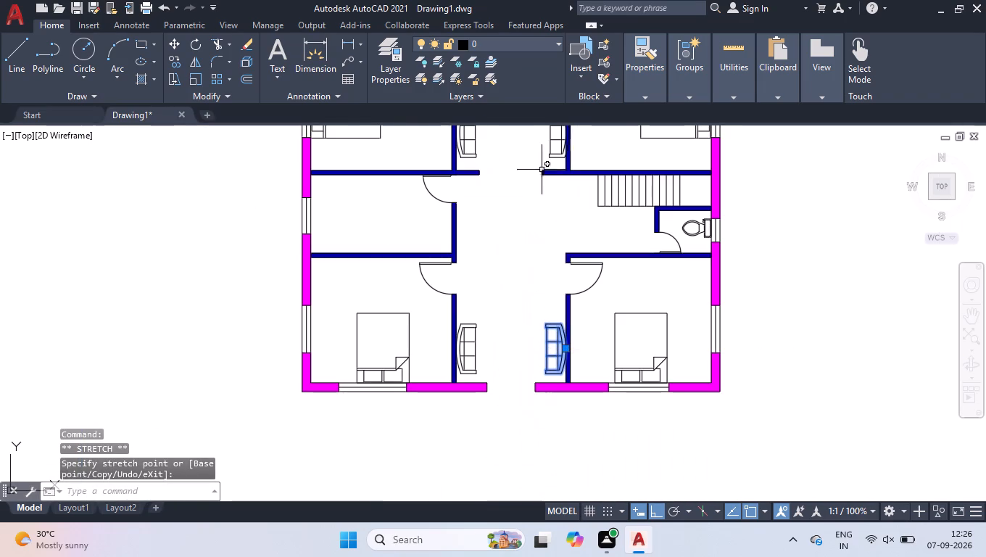
pyautogui.scroll(-1, 559, 276)
pyautogui.scroll(3, 542, 170)
pyautogui.scroll(3, 589, 245)
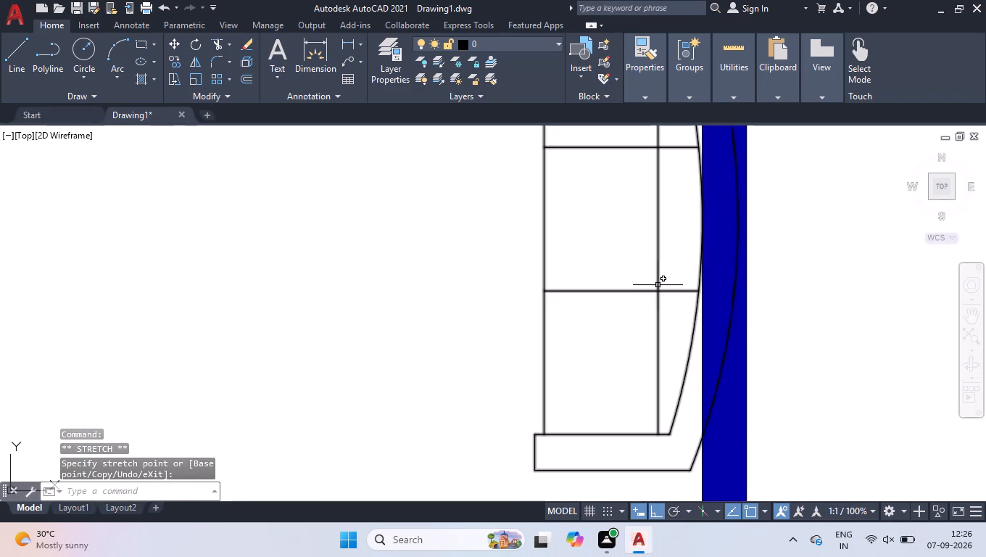
pyautogui.click(658, 285)
pyautogui.scroll(3, 737, 208)
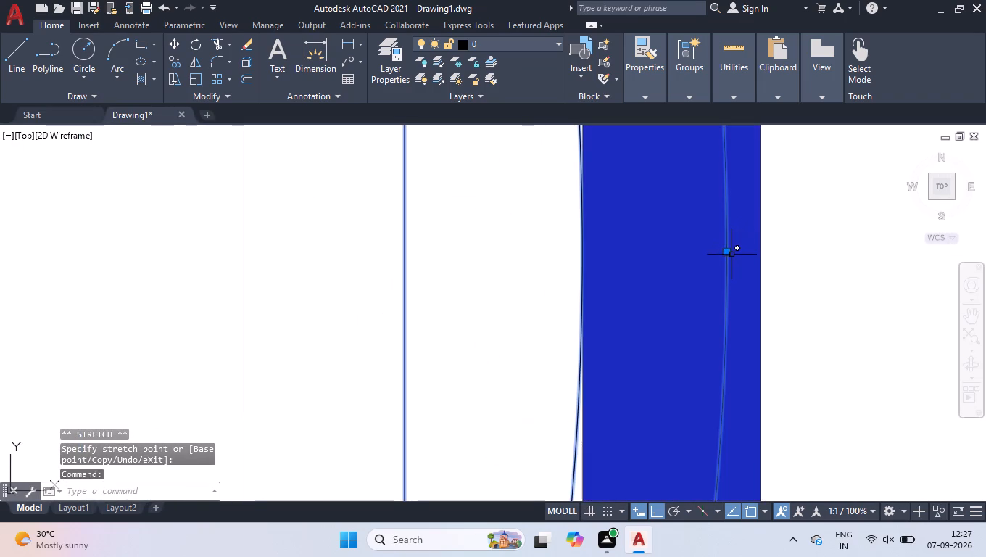
pyautogui.click(729, 252)
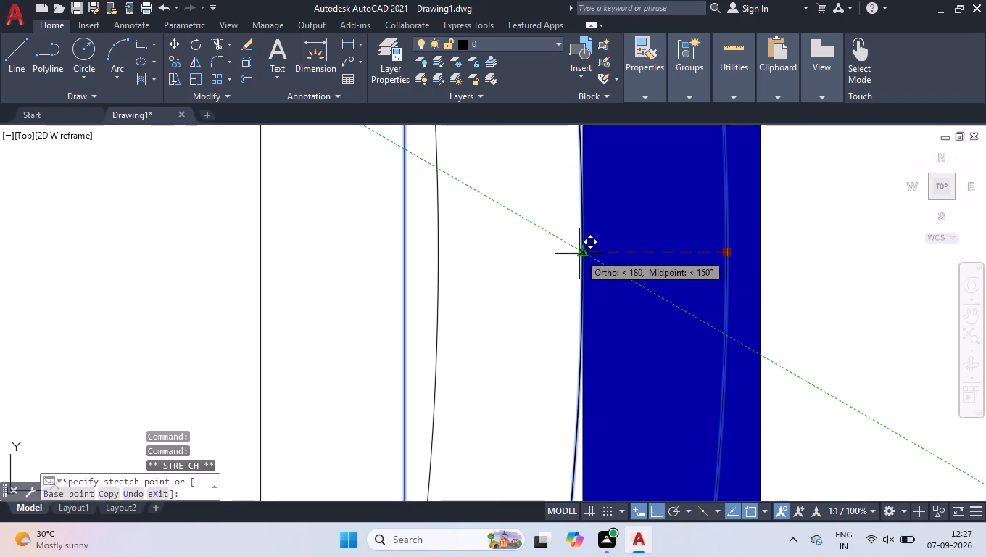
pyautogui.click(581, 253)
pyautogui.rightClick(447, 292)
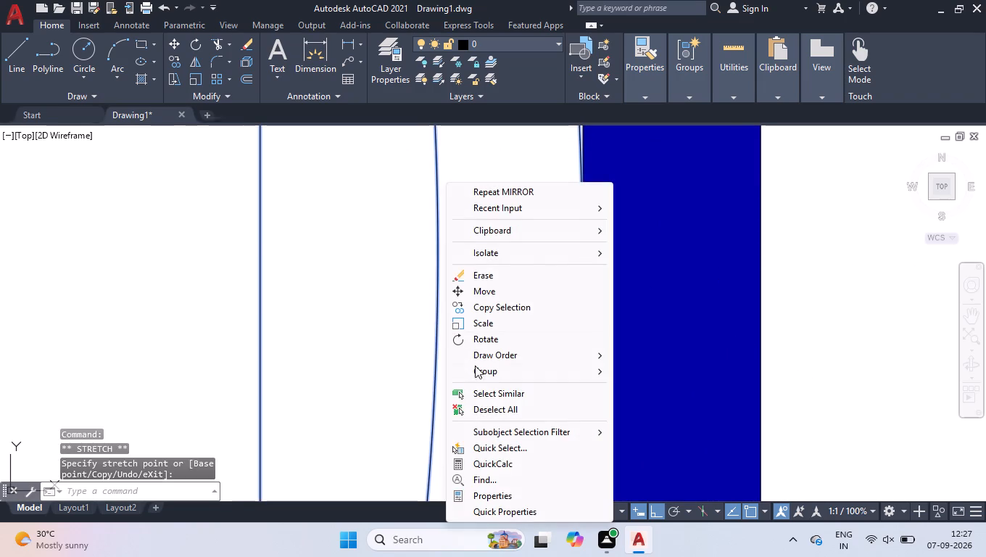
pyautogui.click(487, 403)
# Move the six-seat dining set from beside the plan into the open hall between the two sofa pairs, with Ortho off.
pyautogui.scroll(-3, 489, 392)
pyautogui.scroll(-5, 606, 342)
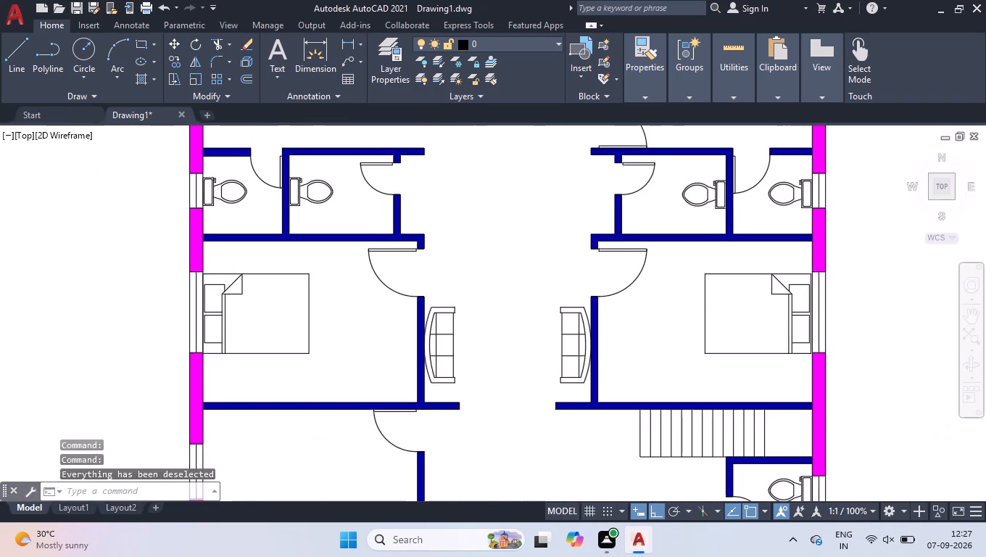
pyautogui.scroll(-1, 605, 347)
pyautogui.scroll(-1, 543, 341)
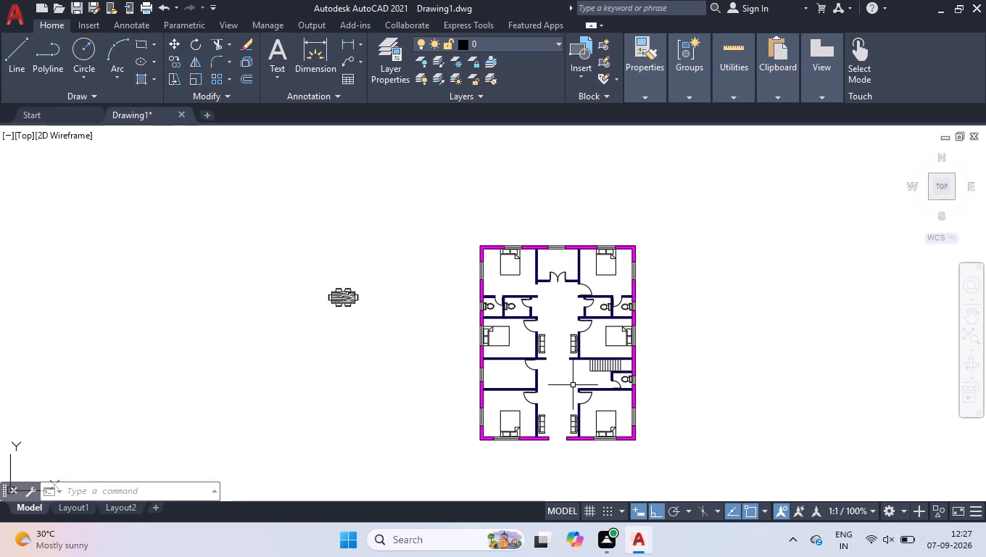
pyautogui.click(338, 292)
pyautogui.click(340, 297)
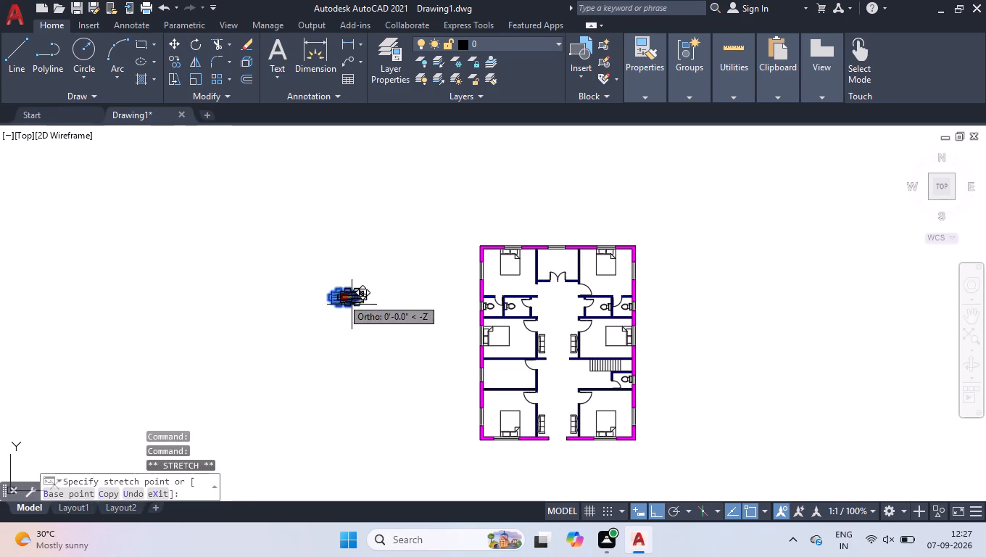
pyautogui.click(671, 515)
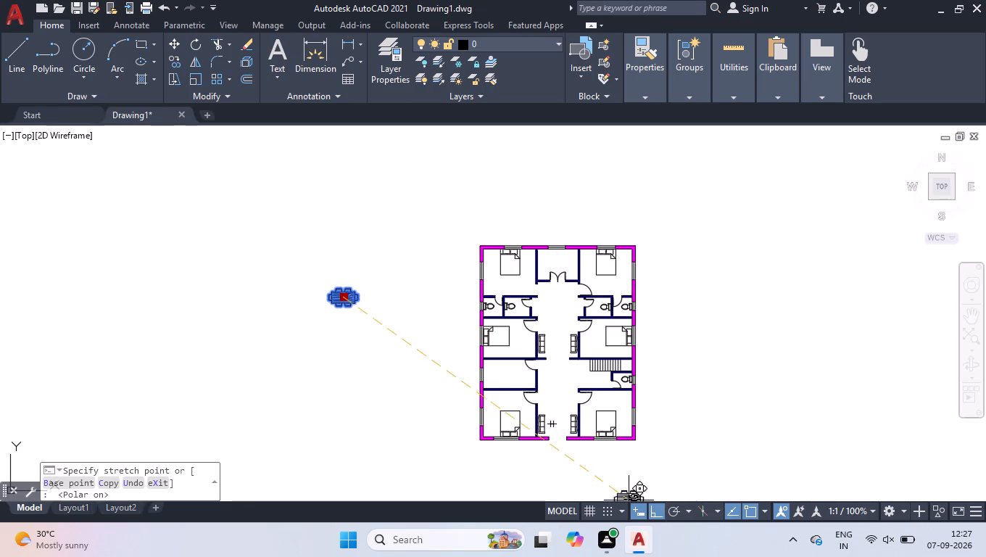
pyautogui.scroll(4, 549, 402)
pyautogui.scroll(-3, 609, 292)
pyautogui.scroll(2, 610, 255)
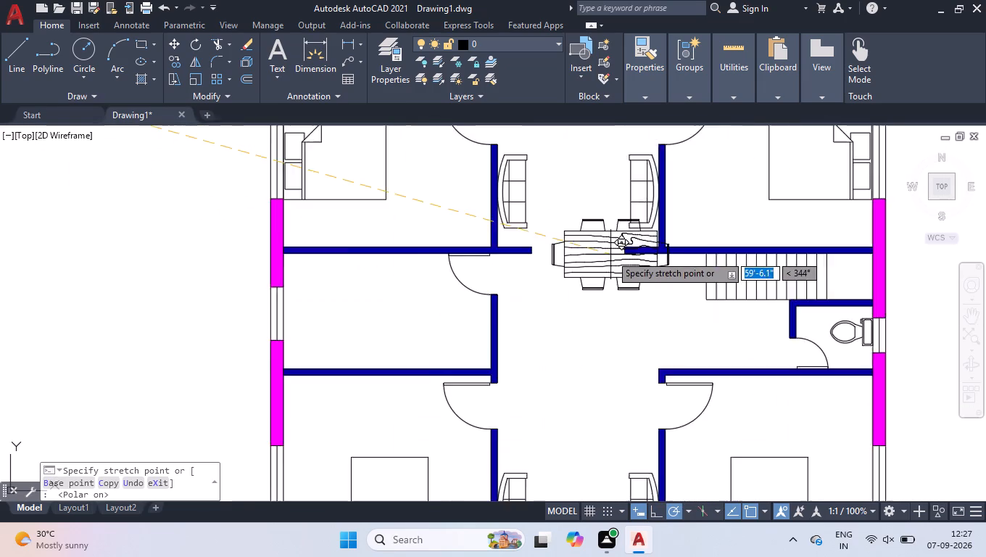
pyautogui.scroll(1, 610, 255)
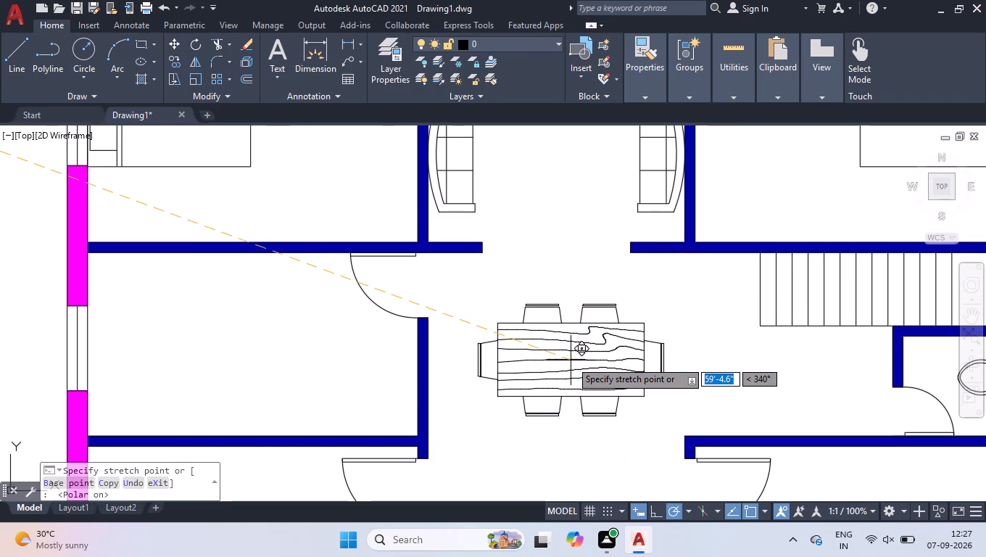
pyautogui.click(571, 362)
pyautogui.rightClick(531, 293)
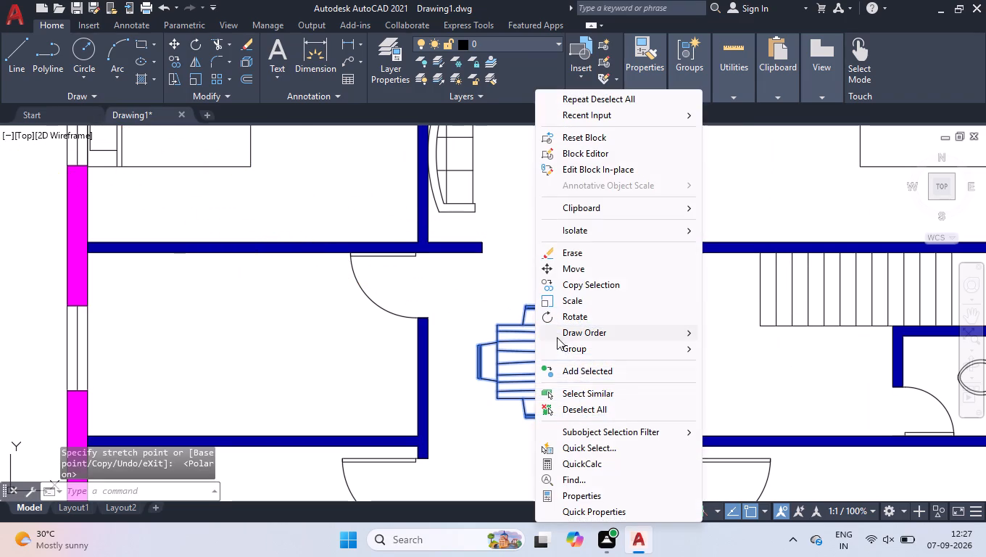
pyautogui.click(587, 403)
# With Ortho on, draw a line 5'6" down from the empty left room's upper wall, then horizontally to its right wall.
pyautogui.scroll(-3, 572, 367)
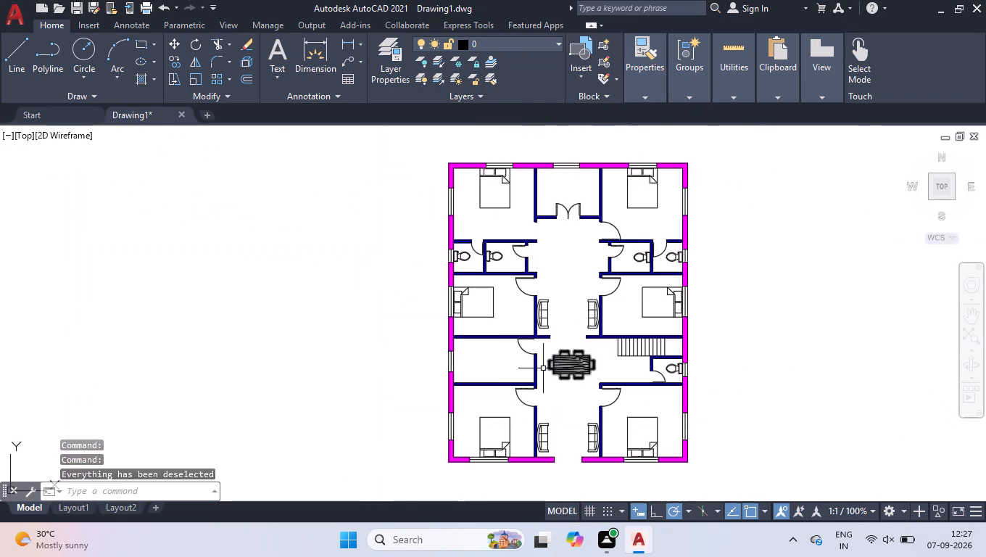
pyautogui.scroll(3, 494, 368)
pyautogui.press('l')
pyautogui.press('Return')
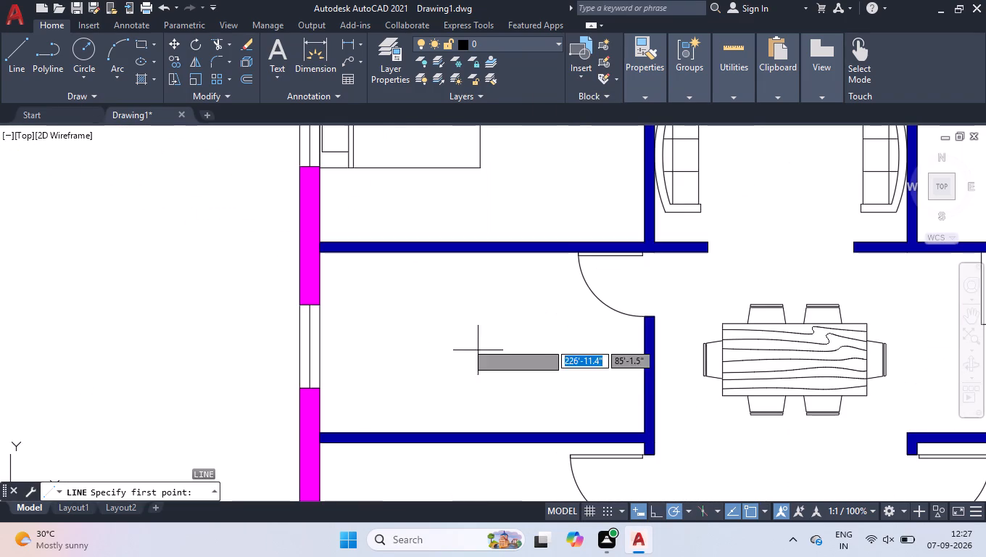
pyautogui.click(357, 252)
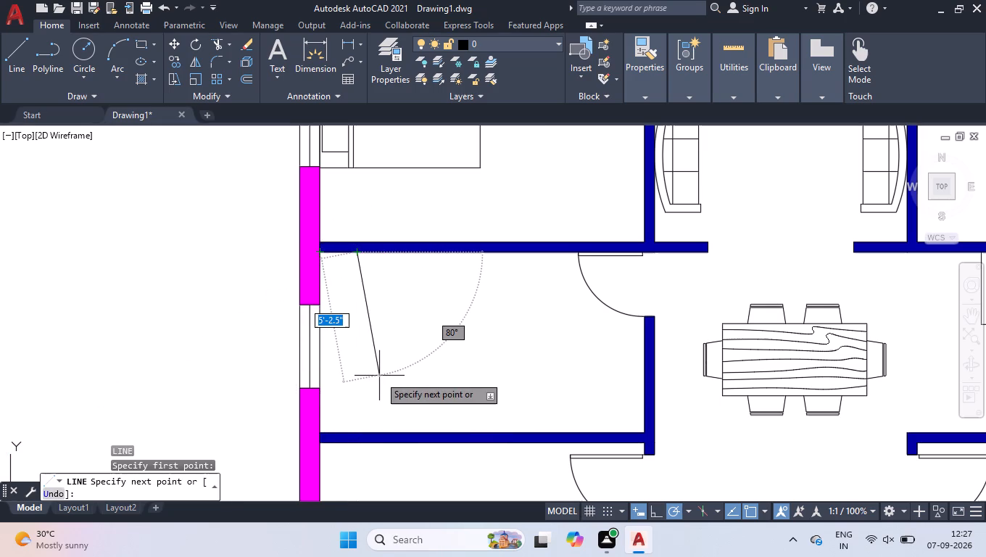
pyautogui.click(661, 511)
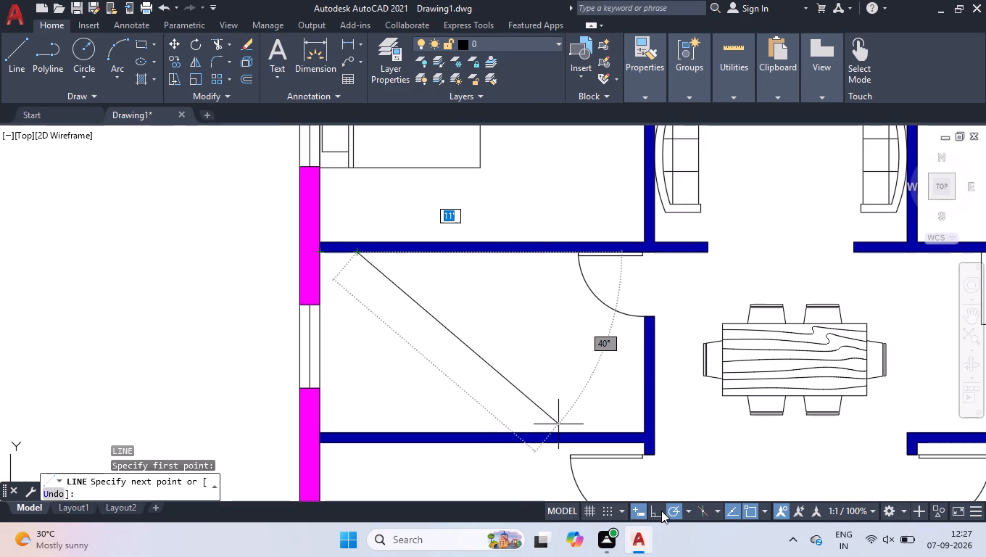
pyautogui.write("5'")
pyautogui.press('6')
pyautogui.press('Return')
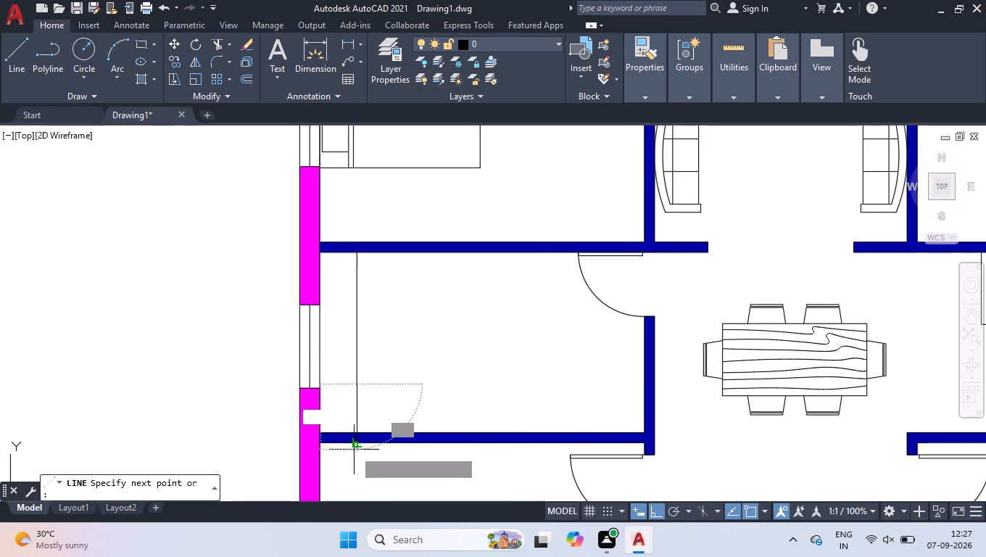
pyautogui.click(643, 384)
pyautogui.press('space')
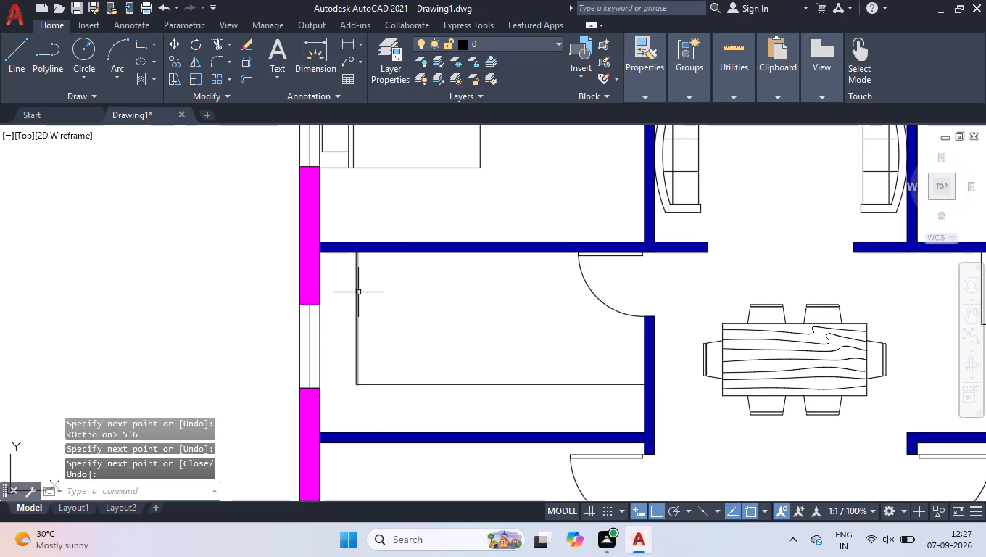
# Measure the gap between the room's left exterior wall and the new vertical line.
pyautogui.scroll(1, 346, 267)
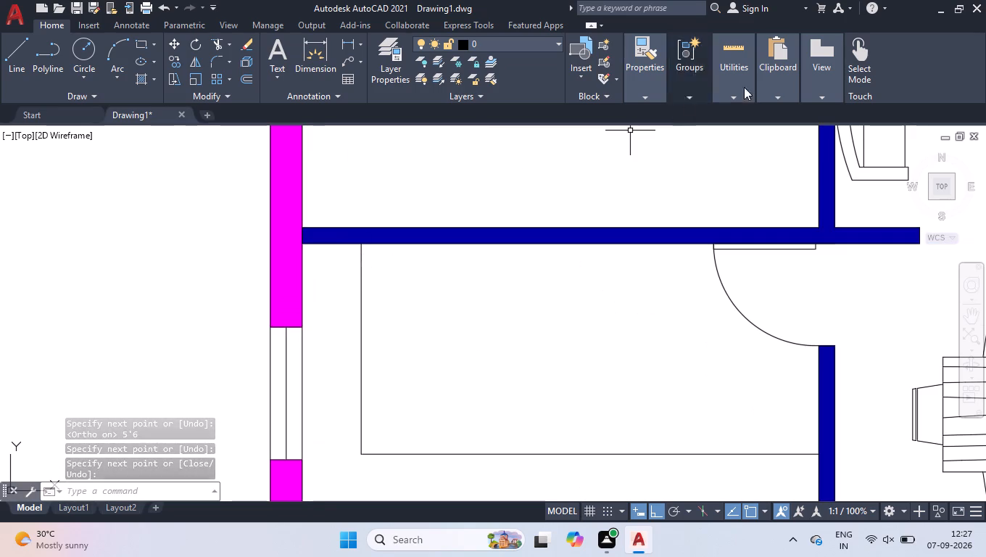
pyautogui.click(710, 118)
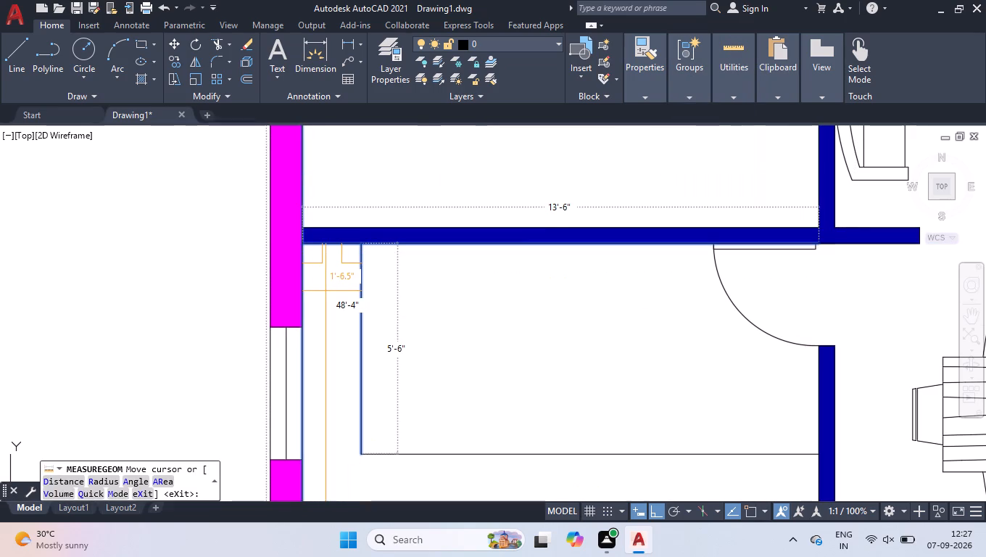
pyautogui.press('space')
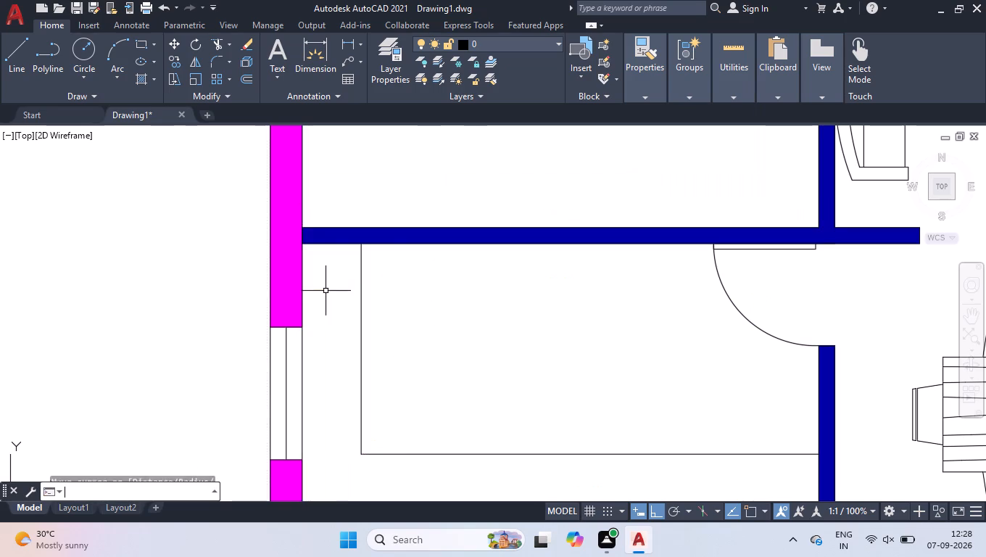
# Erase the new vertical line in the empty left room, keeping the horizontal one.
pyautogui.click(360, 315)
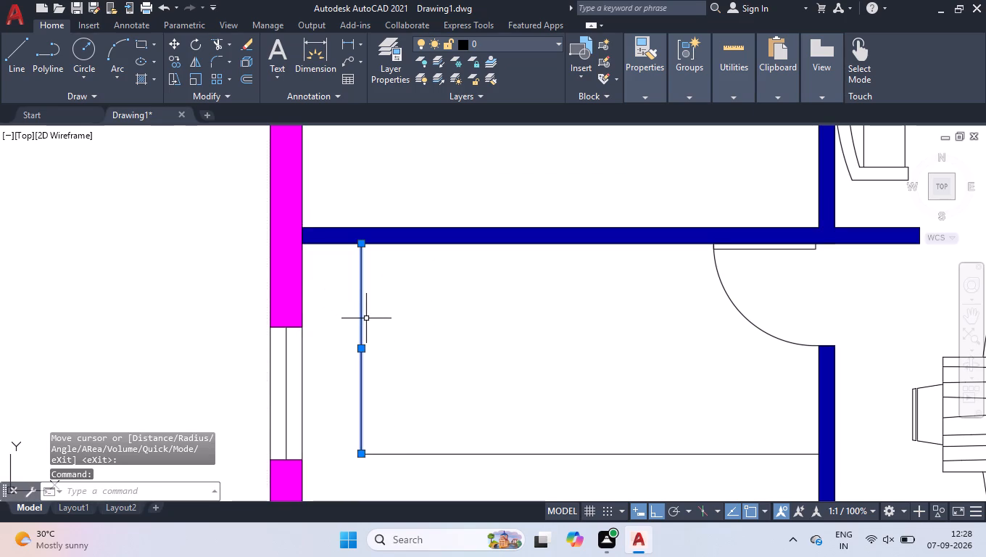
pyautogui.press('Delete')
# Draw a vertical line 2' from the room's left wall down to the horizontal line, erasing the 2' helper segment along the upper wall.
pyautogui.press('l')
pyautogui.press('Return')
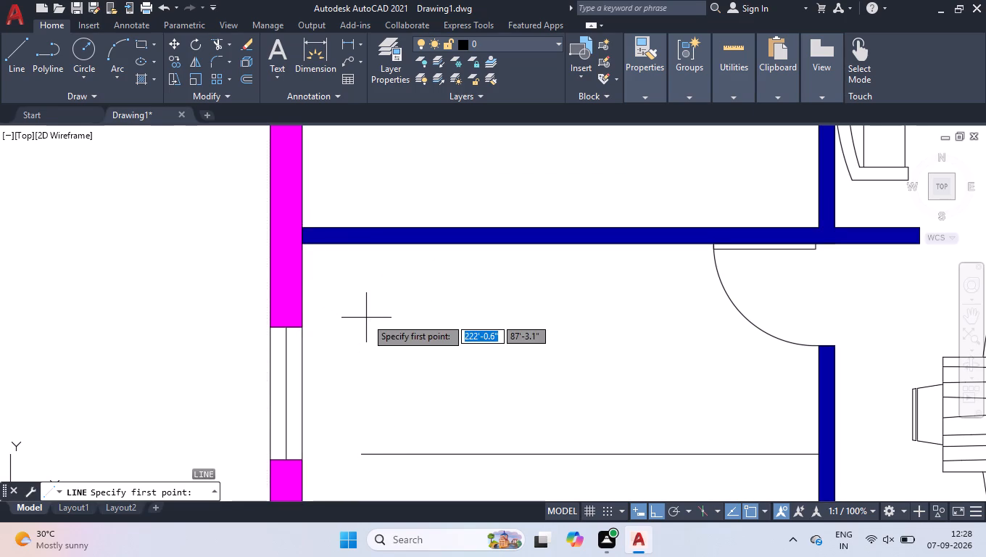
pyautogui.click(302, 246)
pyautogui.write("2'")
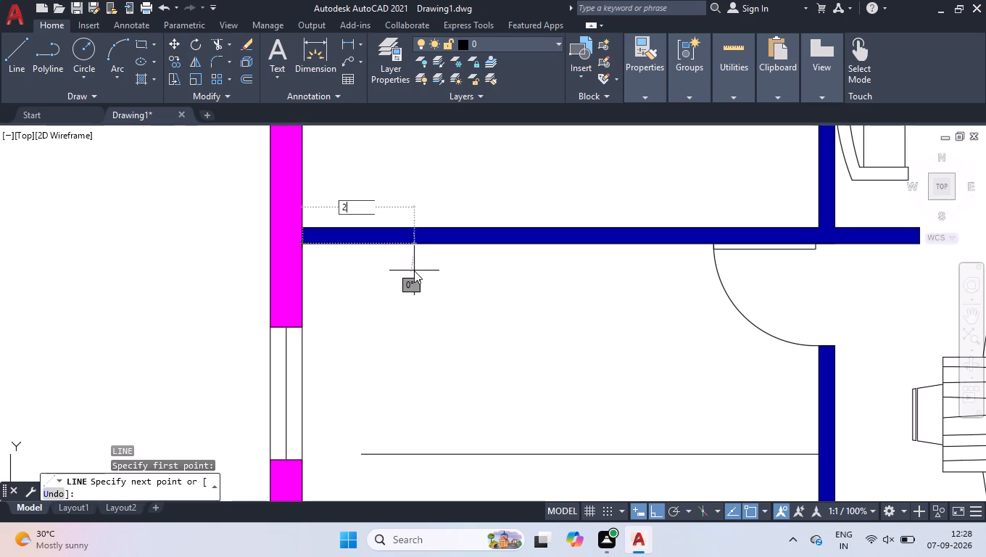
pyautogui.press('Return')
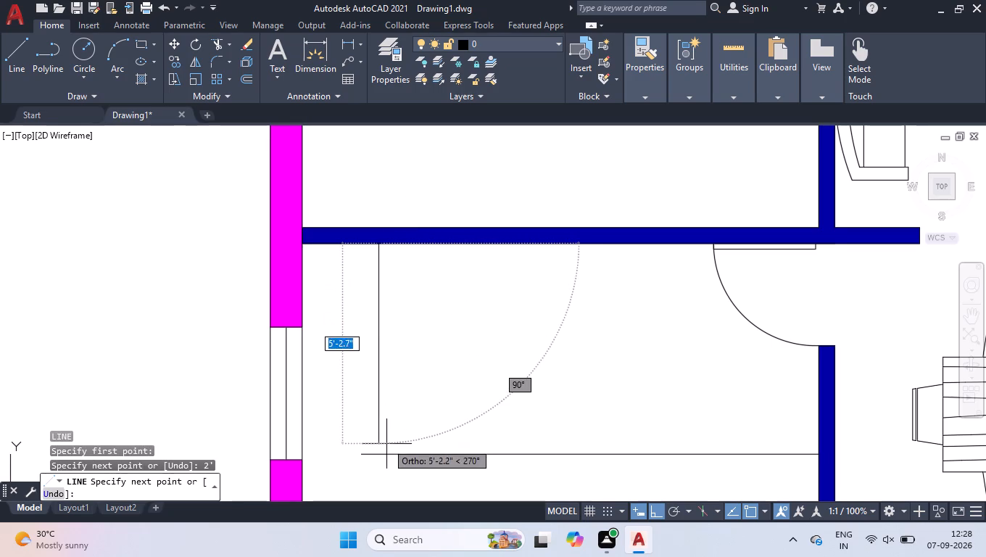
pyautogui.click(381, 455)
pyautogui.press('space')
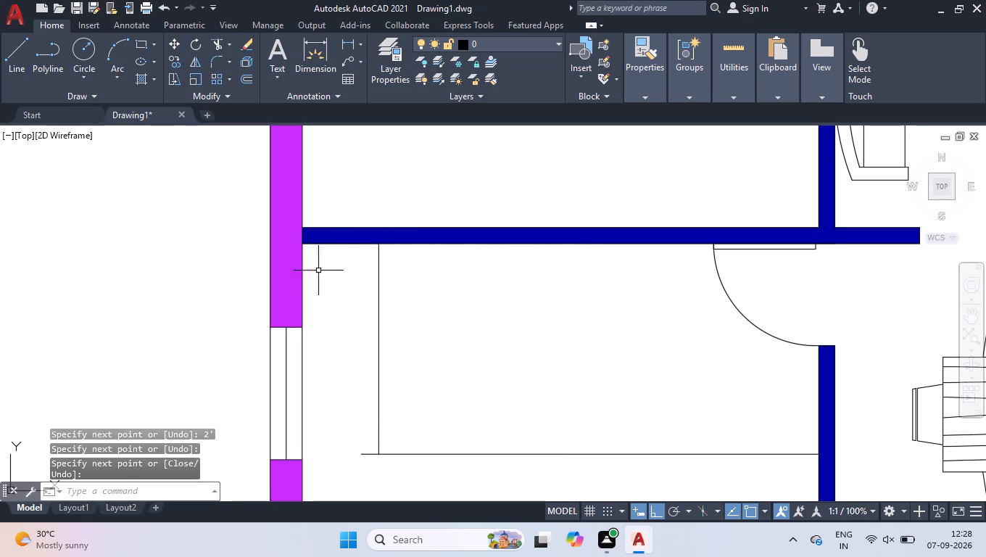
pyautogui.click(324, 244)
pyautogui.press('Delete')
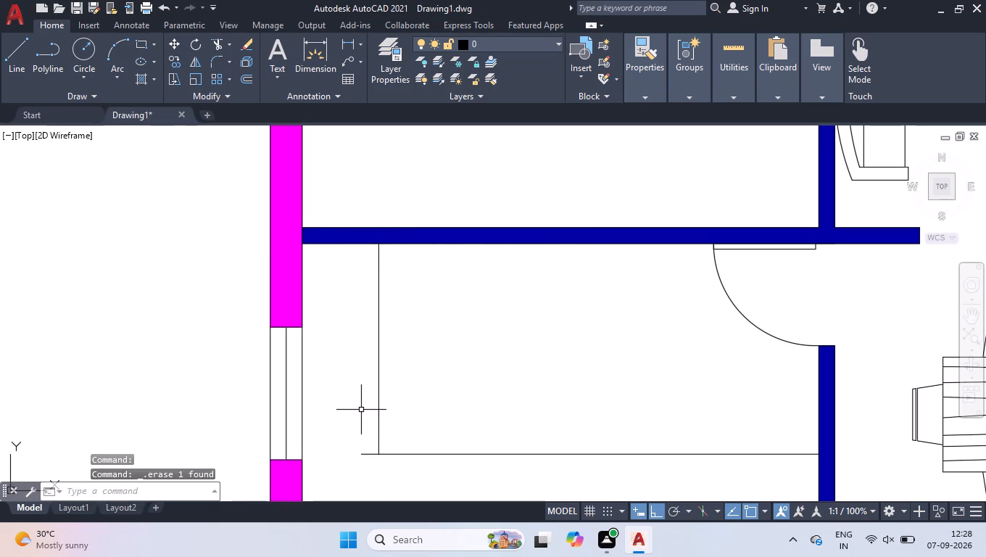
# Trim the short overhang of the horizontal line beyond the new vertical line.
pyautogui.write('tr')
pyautogui.press('Return')
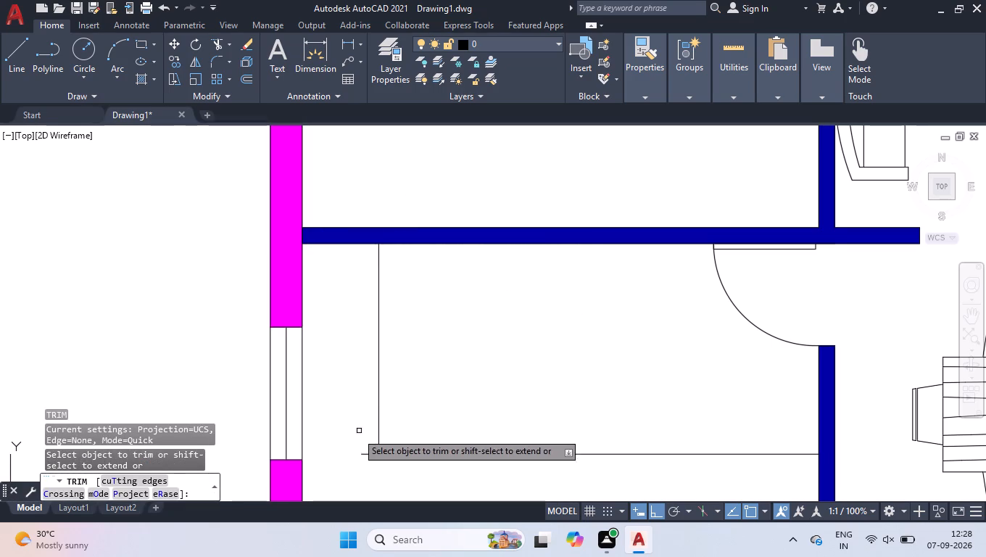
pyautogui.click(368, 454)
pyautogui.press('space')
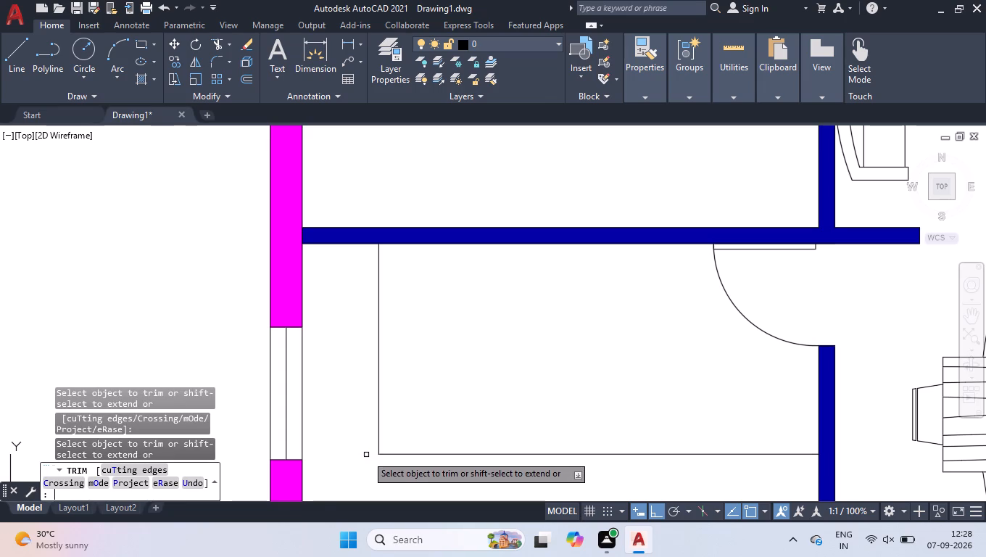
# Add a linear dimension across the plan's full width, placed just above the top exterior wall.
pyautogui.scroll(-1, 363, 453)
pyautogui.scroll(-3, 406, 379)
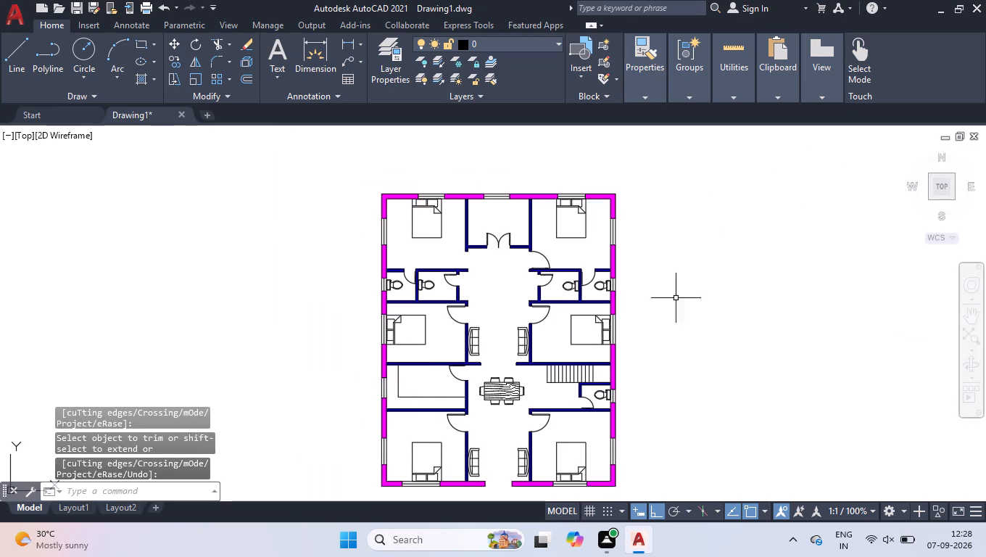
pyautogui.click(947, 188)
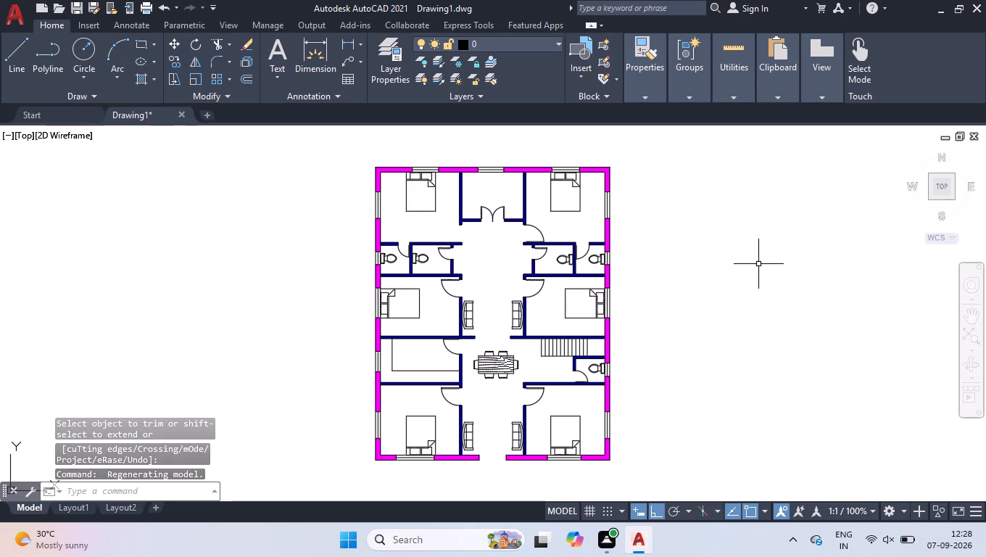
pyautogui.write('dli')
pyautogui.press('Return')
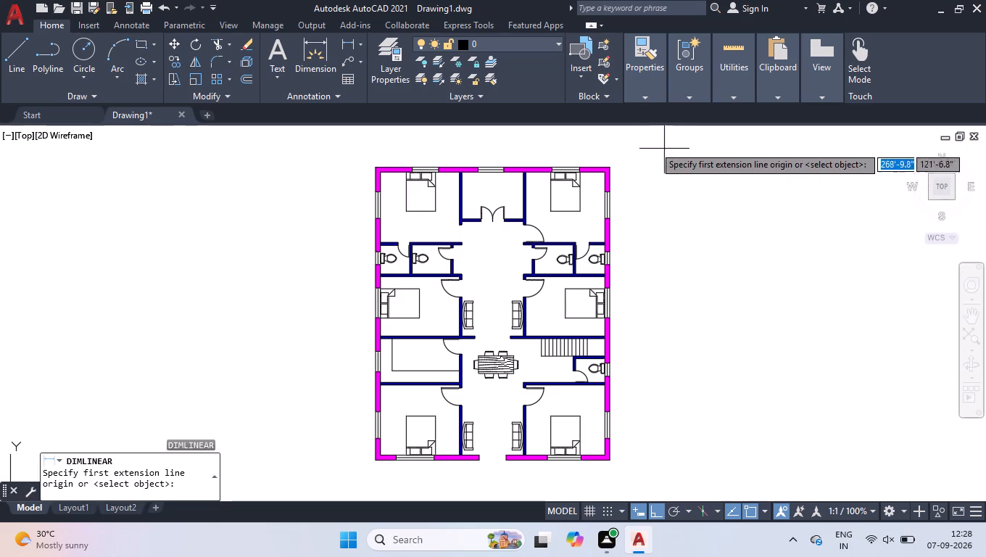
pyautogui.click(611, 167)
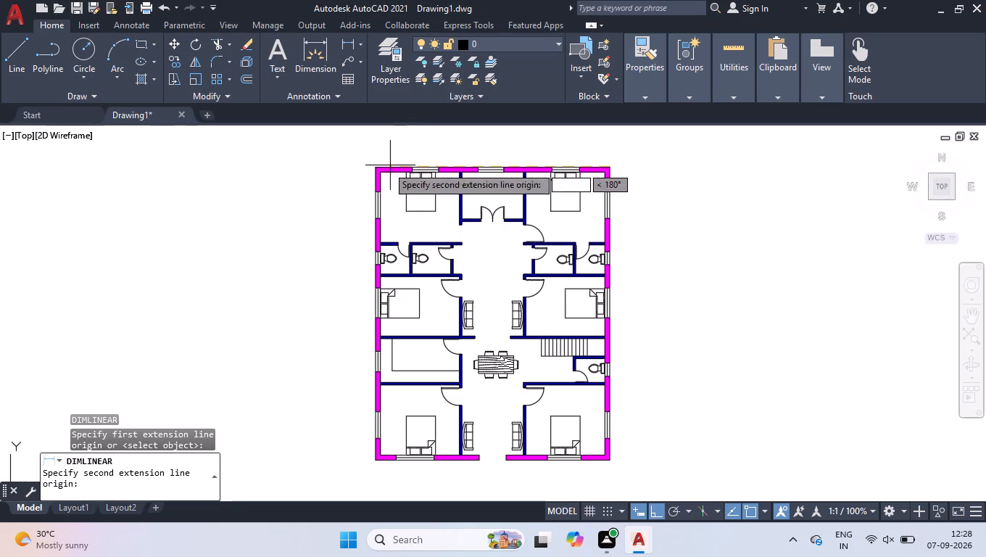
pyautogui.click(371, 170)
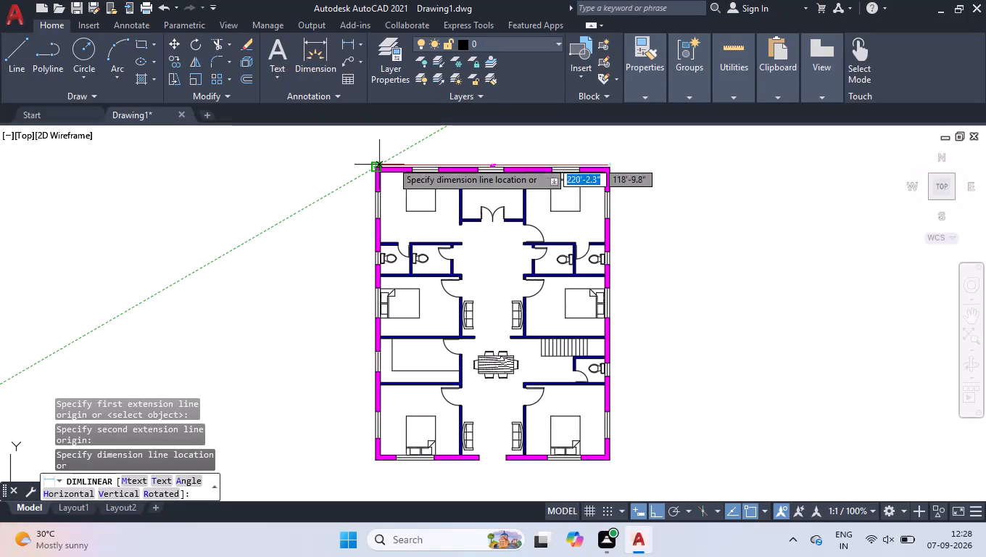
pyautogui.scroll(3, 404, 161)
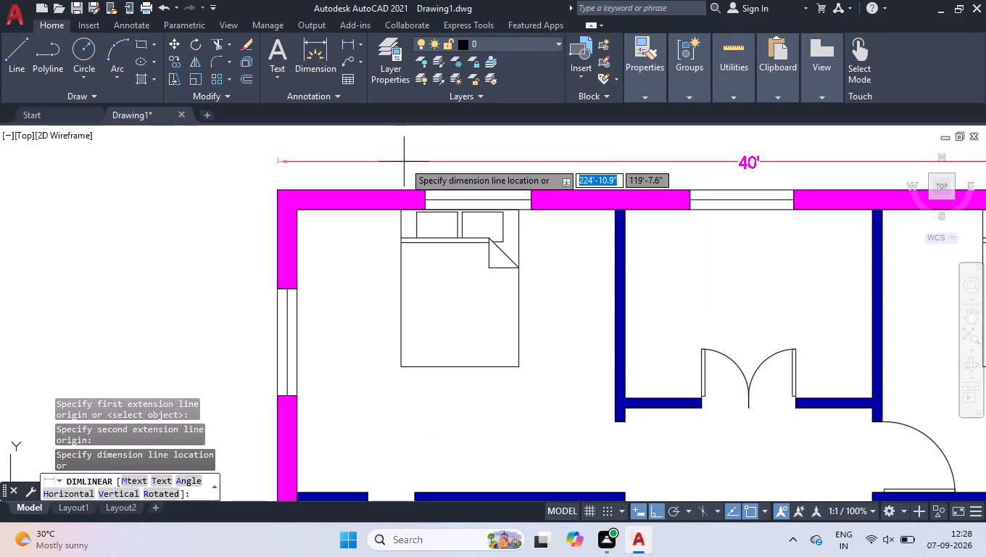
pyautogui.click(404, 162)
# Add a linear dimension along the plan's full height, placed just outside the right exterior wall.
pyautogui.scroll(-4, 404, 162)
pyautogui.scroll(2, 457, 186)
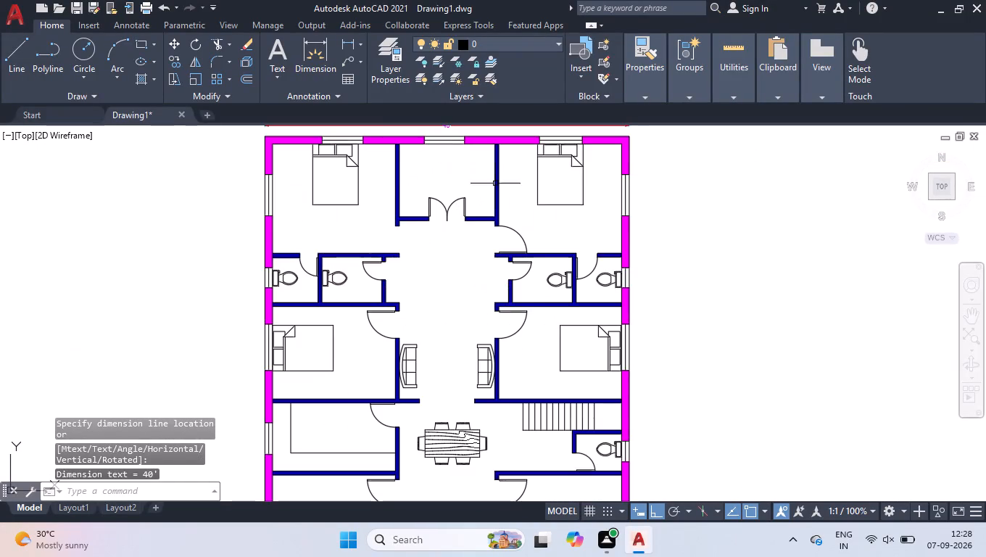
pyautogui.scroll(-2, 582, 172)
pyautogui.press('space')
pyautogui.scroll(2, 595, 161)
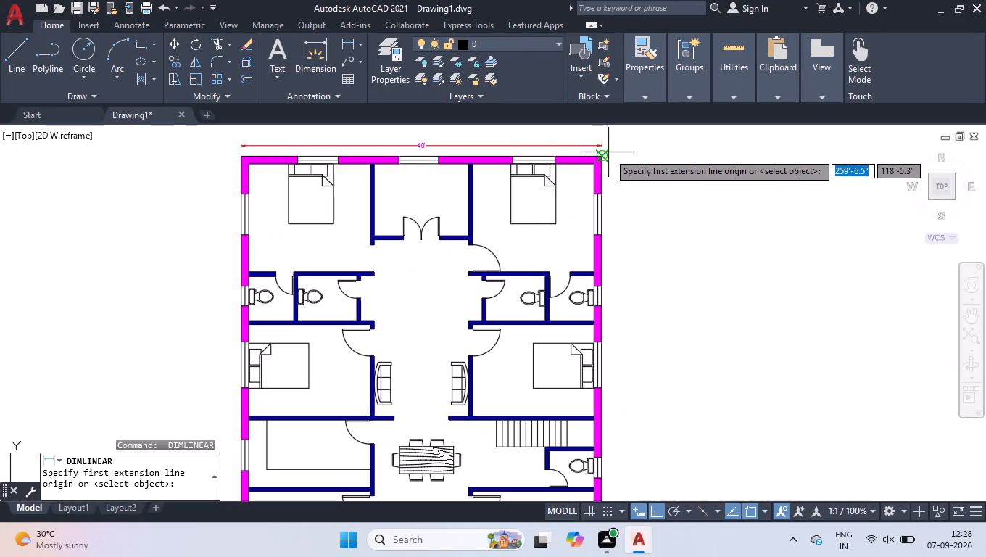
pyautogui.click(600, 155)
pyautogui.scroll(-1, 614, 208)
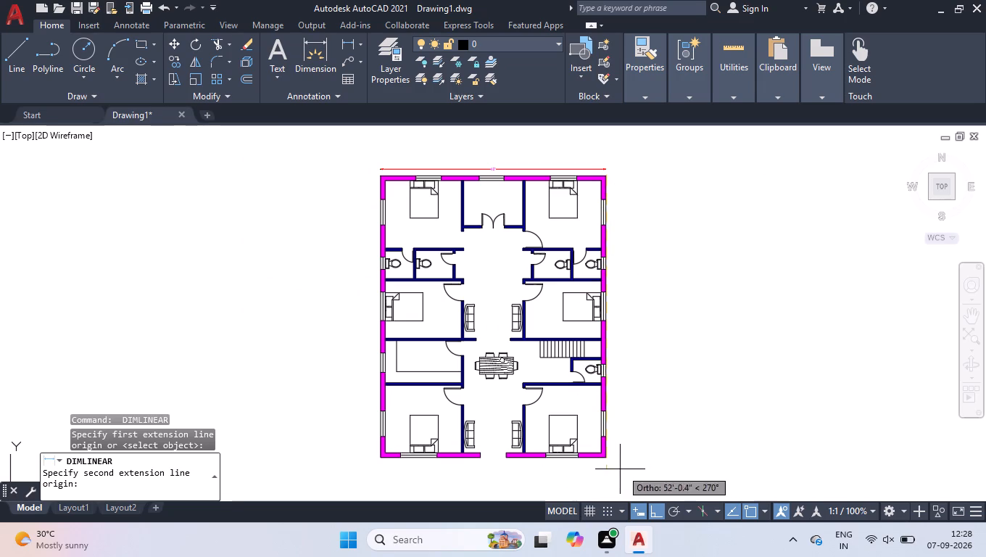
pyautogui.scroll(3, 610, 464)
pyautogui.click(587, 439)
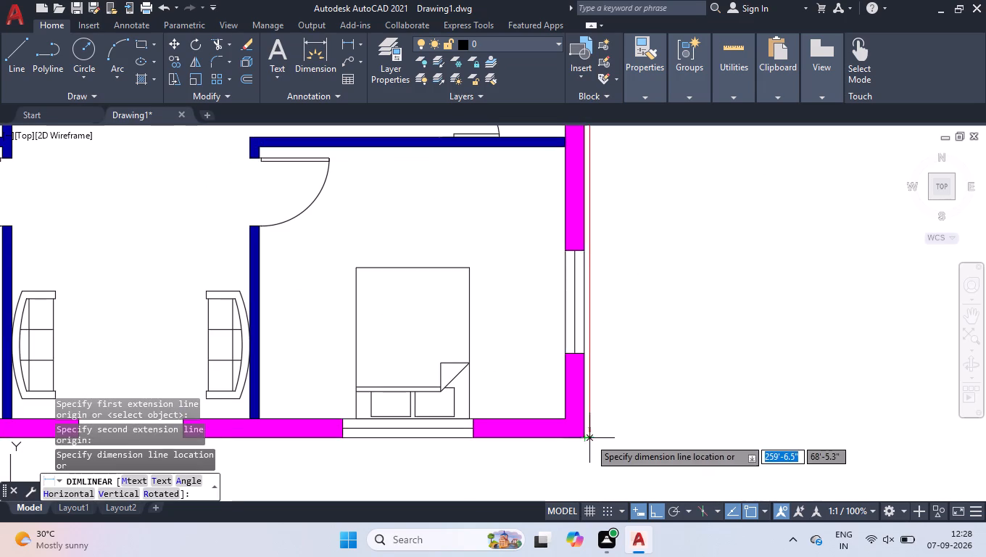
pyautogui.click(614, 437)
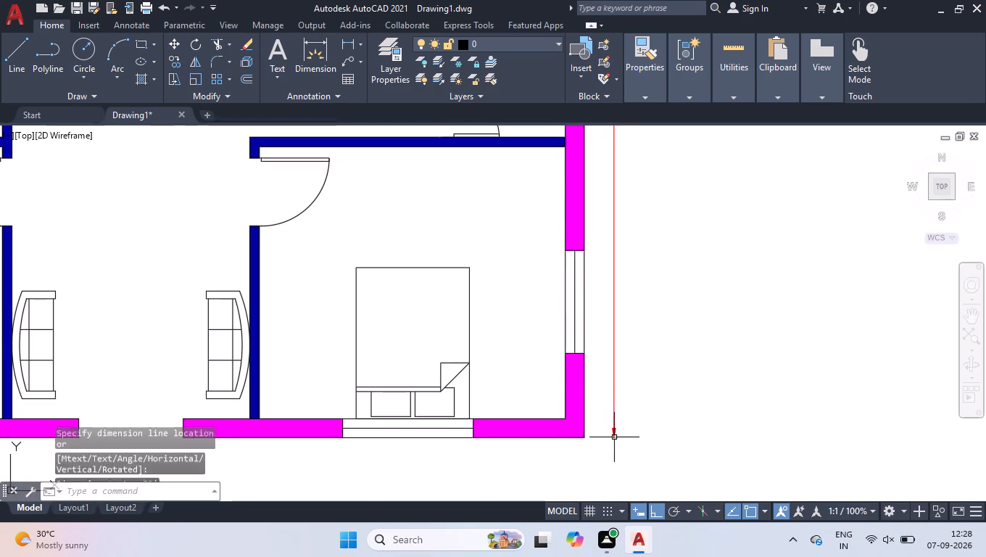
# Modify the ISO-25 dimension style to use an arrow size of 8".
pyautogui.scroll(-3, 614, 440)
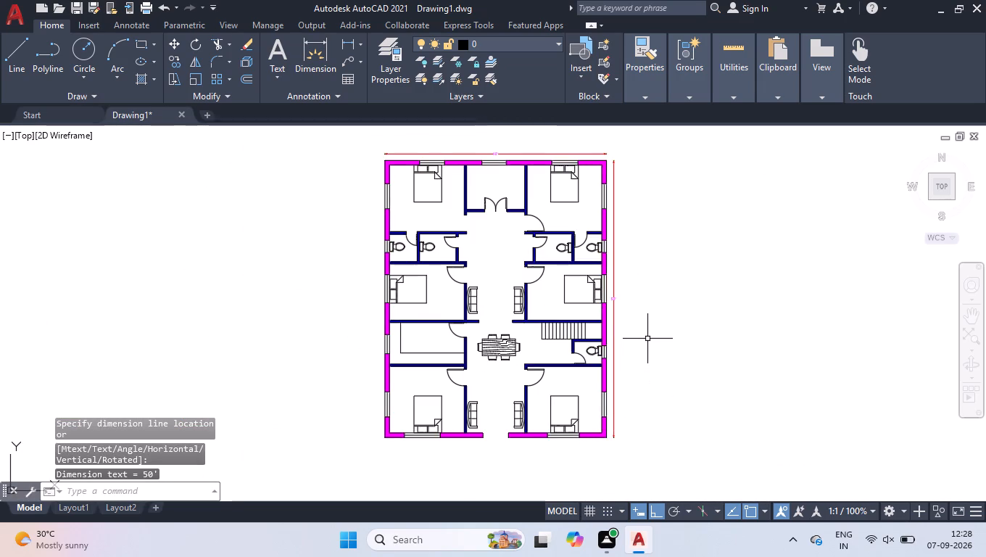
pyautogui.press('d')
pyautogui.press('Return')
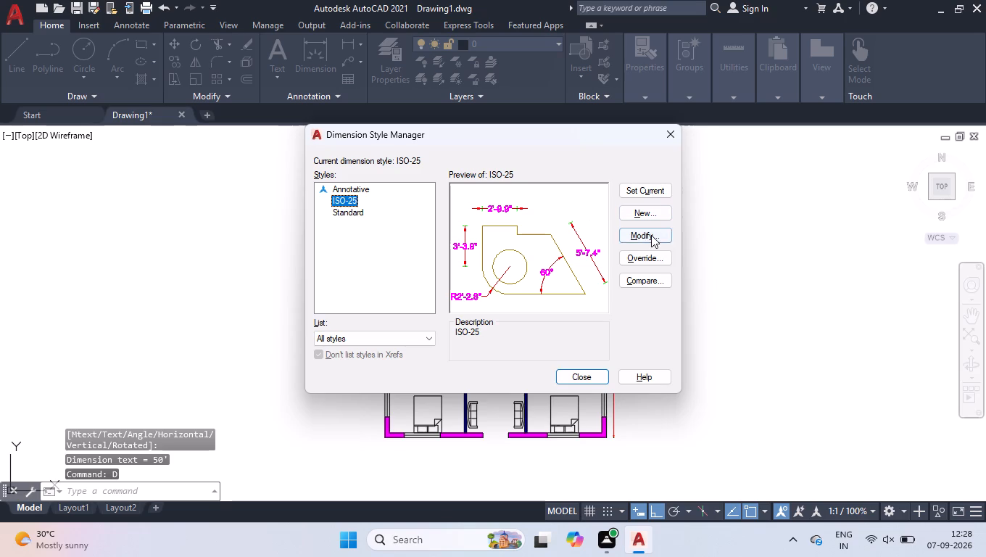
pyautogui.click(651, 235)
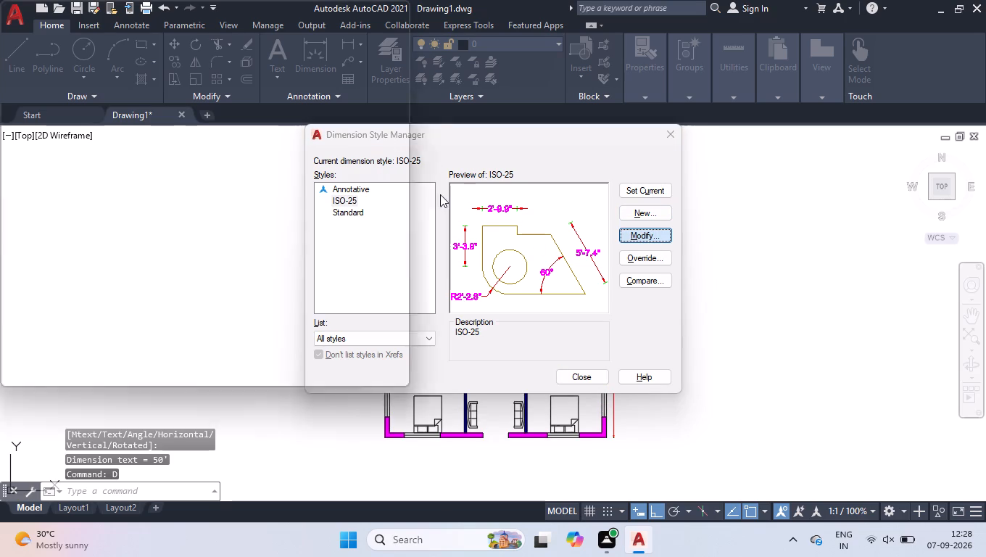
pyautogui.click(531, 154)
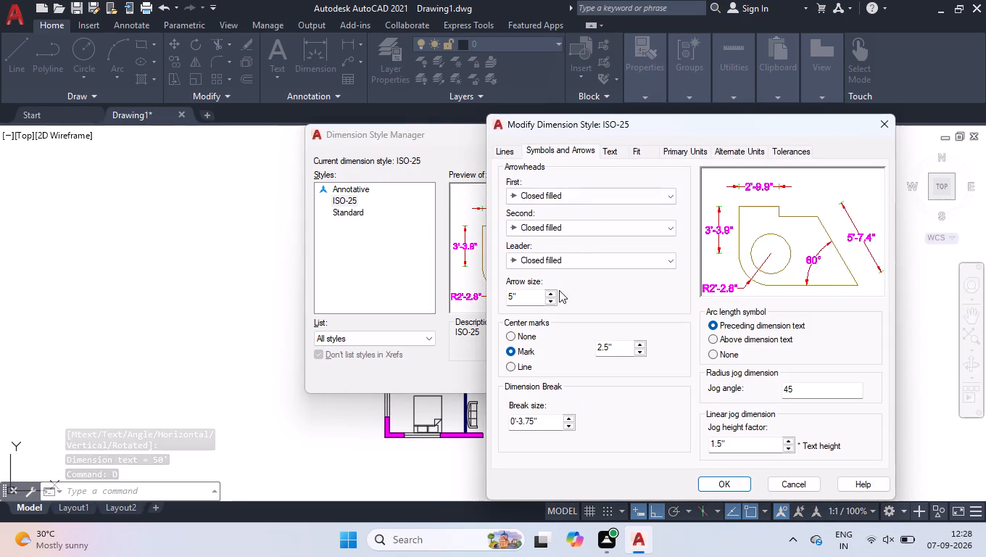
pyautogui.moveTo(538, 300); pyautogui.dragTo(385, 281)
pyautogui.press('8')
pyautogui.press('Return')
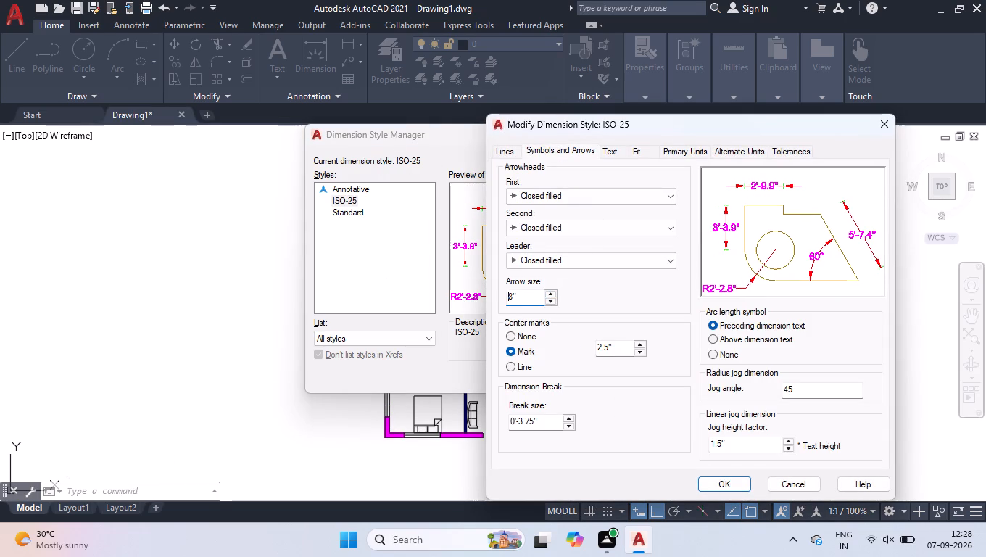
# Set the ISO-25 dimension style's text height to 9" and apply the modified style.
pyautogui.click(617, 157)
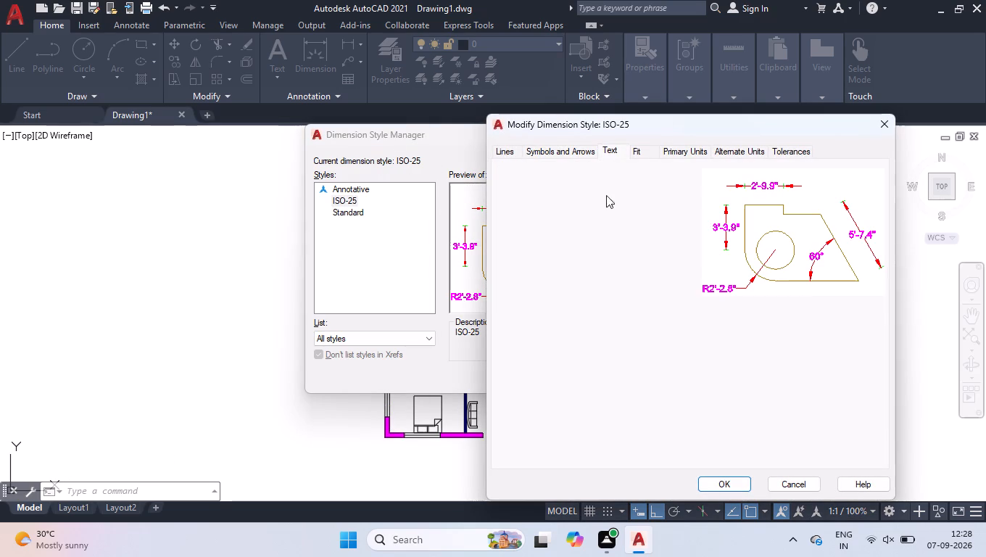
pyautogui.moveTo(653, 252); pyautogui.dragTo(505, 242)
pyautogui.press('8')
pyautogui.press('BackSpace')
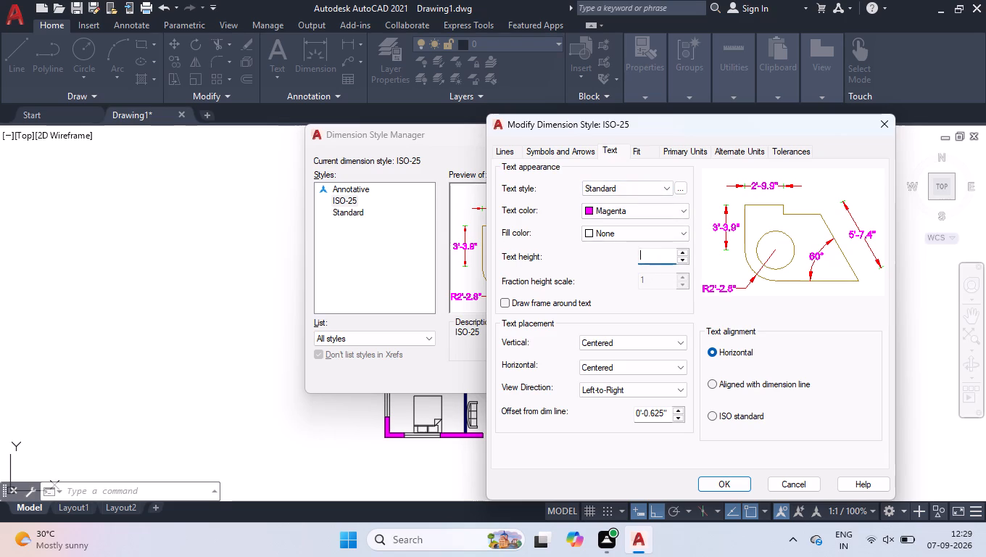
pyautogui.press('9')
pyautogui.press('Return')
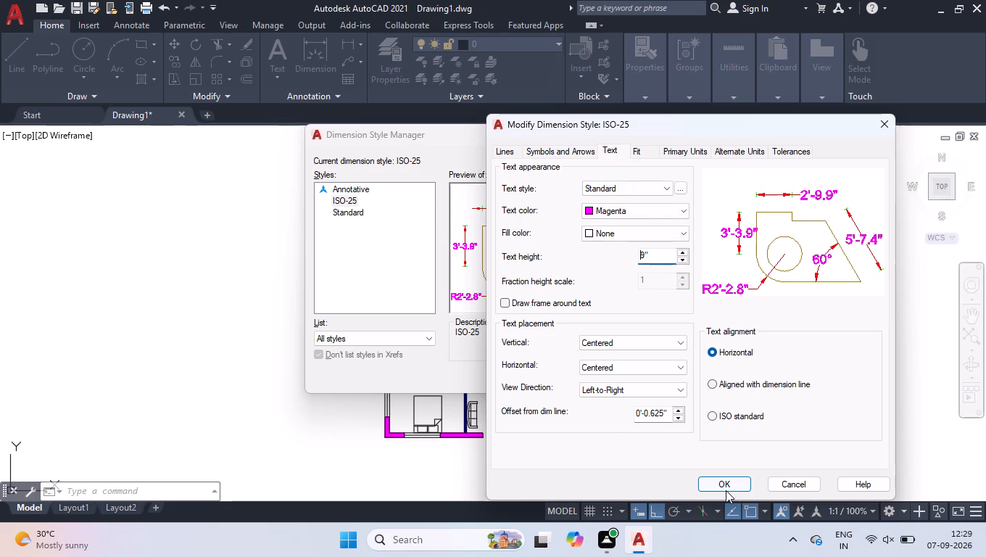
pyautogui.click(726, 490)
pyautogui.click(575, 381)
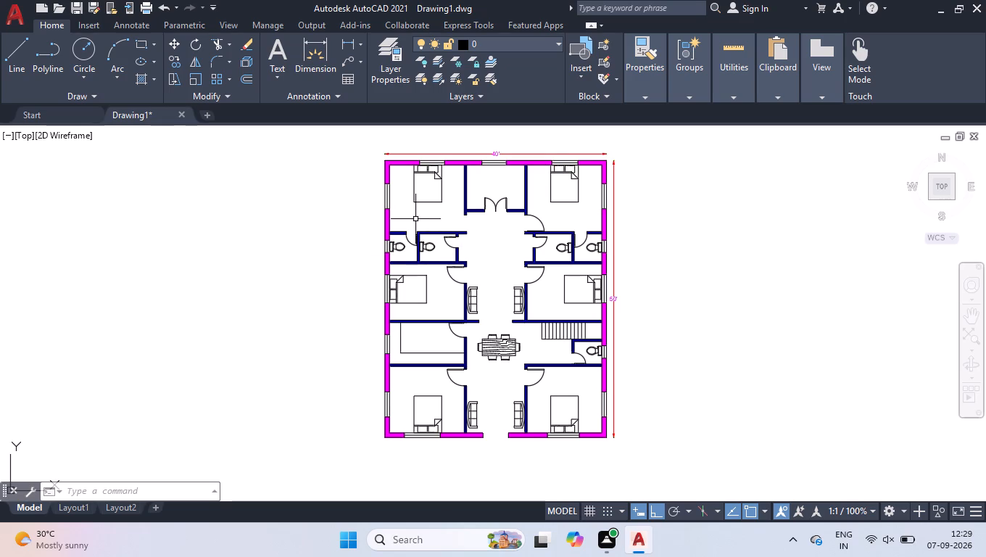
# Create a multiline text box below the bed in the upper-left bedroom, with 5" text height and centred alignment.
pyautogui.scroll(3, 412, 206)
pyautogui.scroll(1, 502, 284)
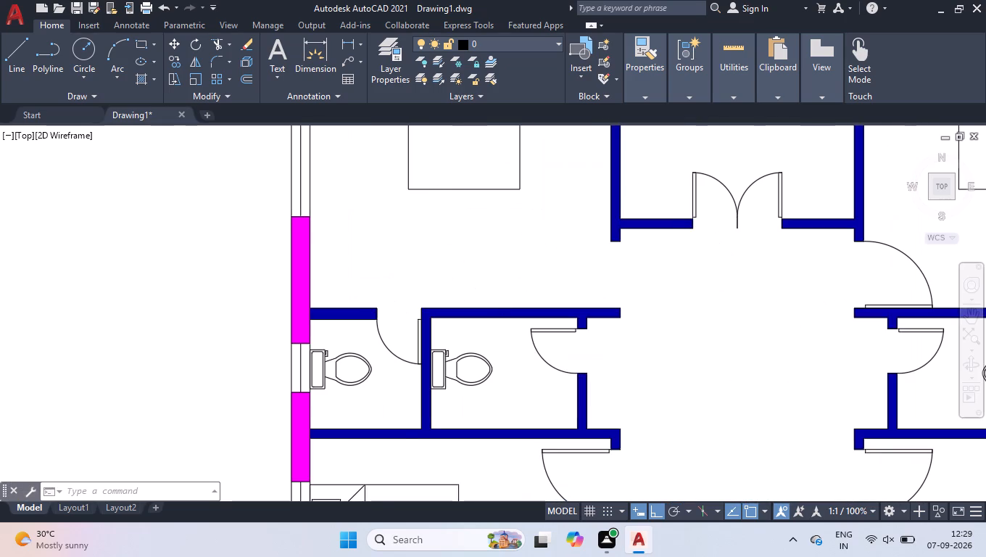
pyautogui.click(270, 51)
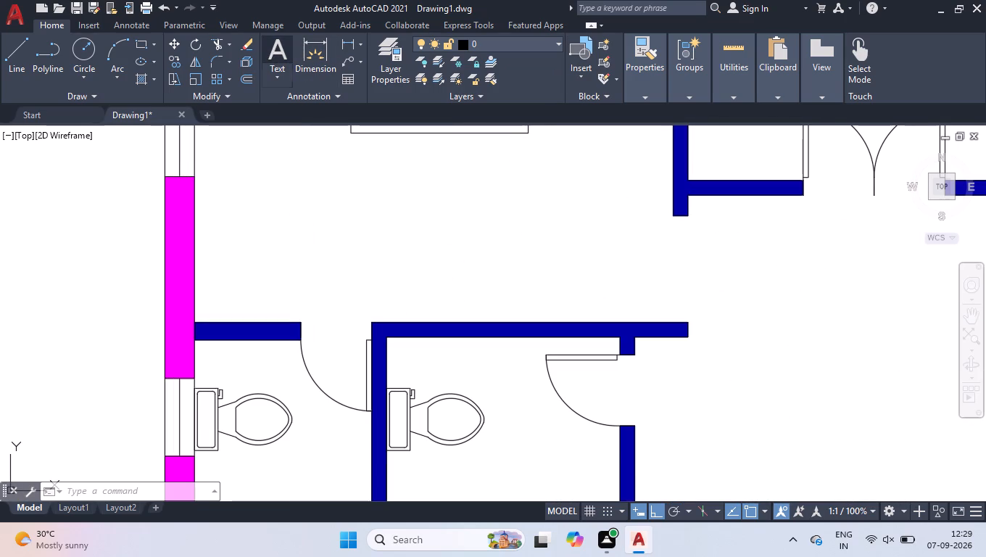
pyautogui.click(278, 184)
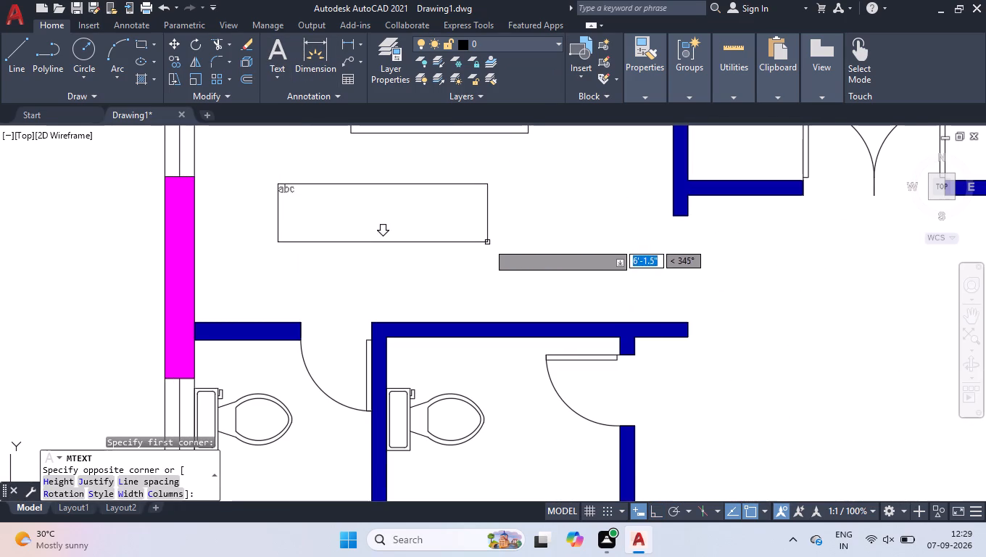
pyautogui.click(484, 234)
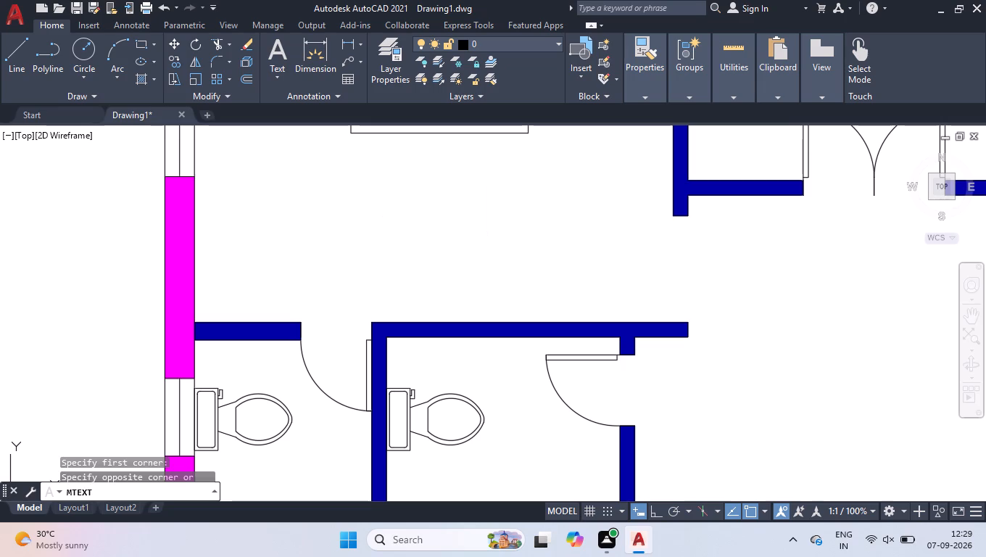
pyautogui.click(109, 59)
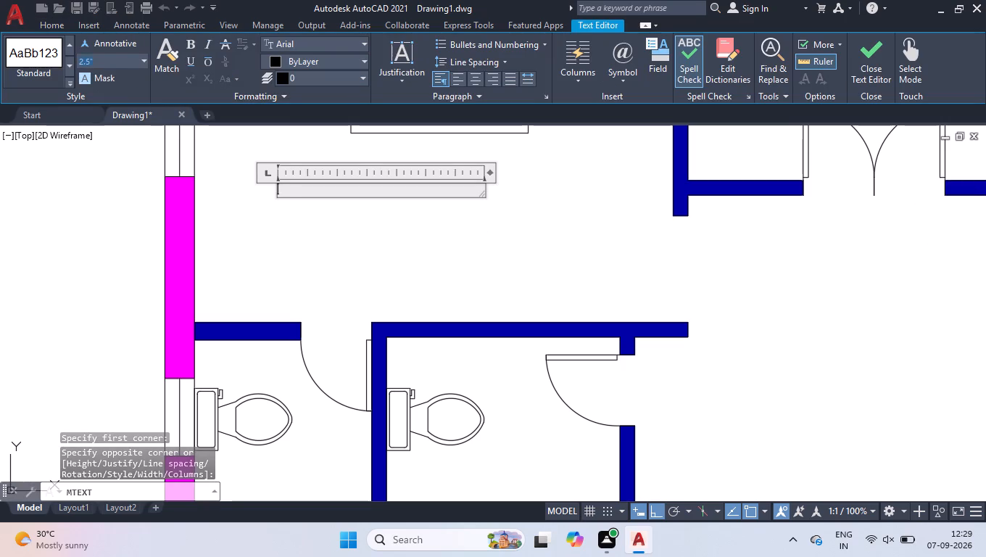
pyautogui.press('7')
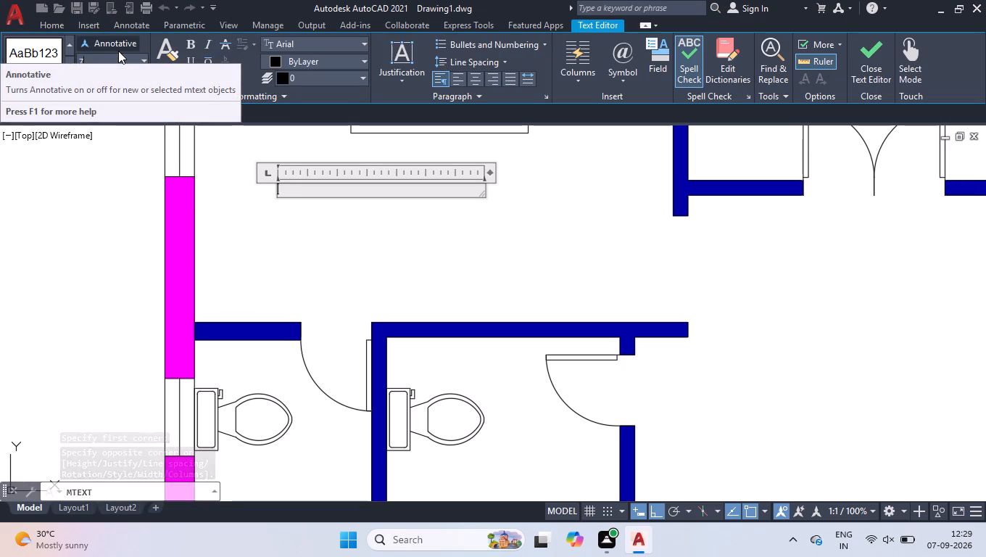
pyautogui.press('BackSpace')
pyautogui.press('5')
pyautogui.press('Return')
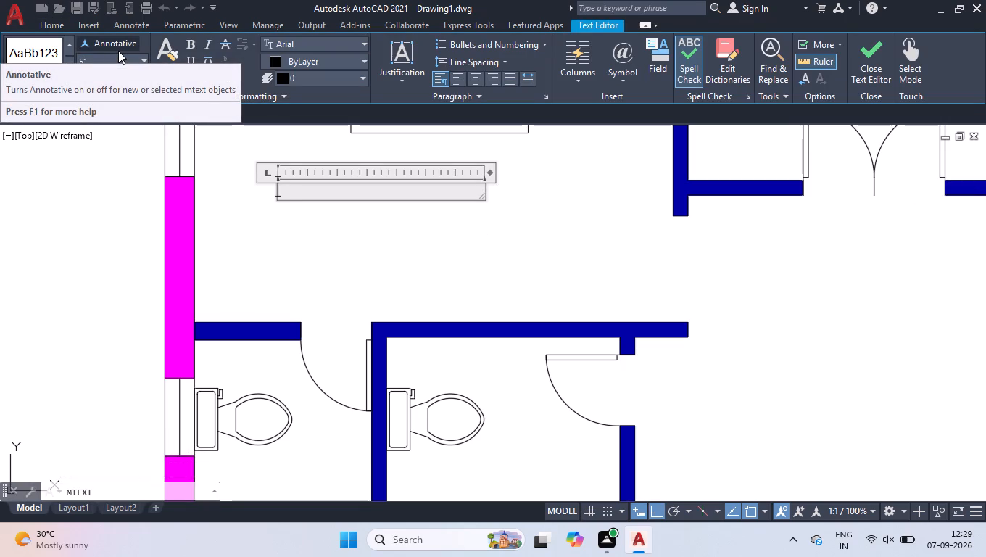
pyautogui.click(474, 85)
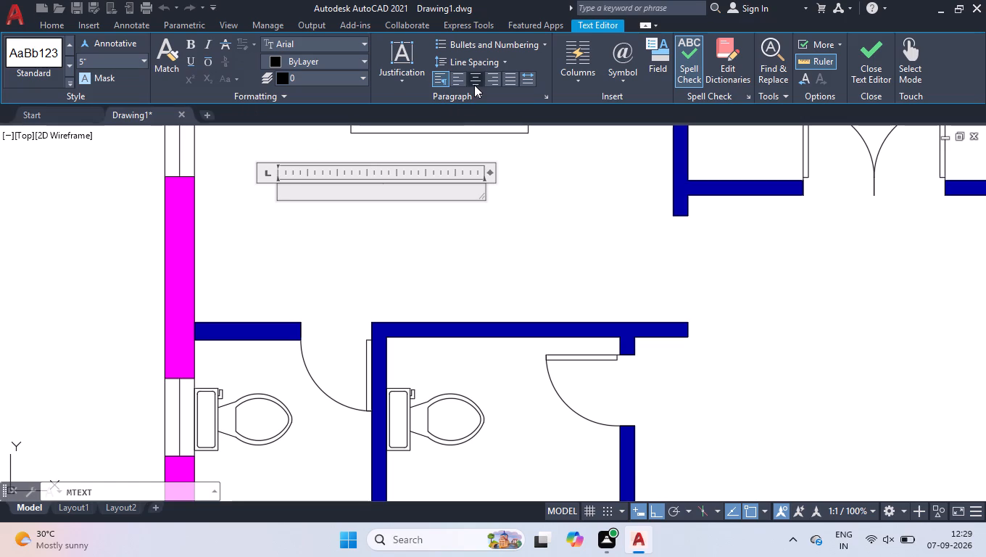
# Enter BEDROOM with 13'6"X12' on a second line as the room label, and finish the text.
pyautogui.press('b')
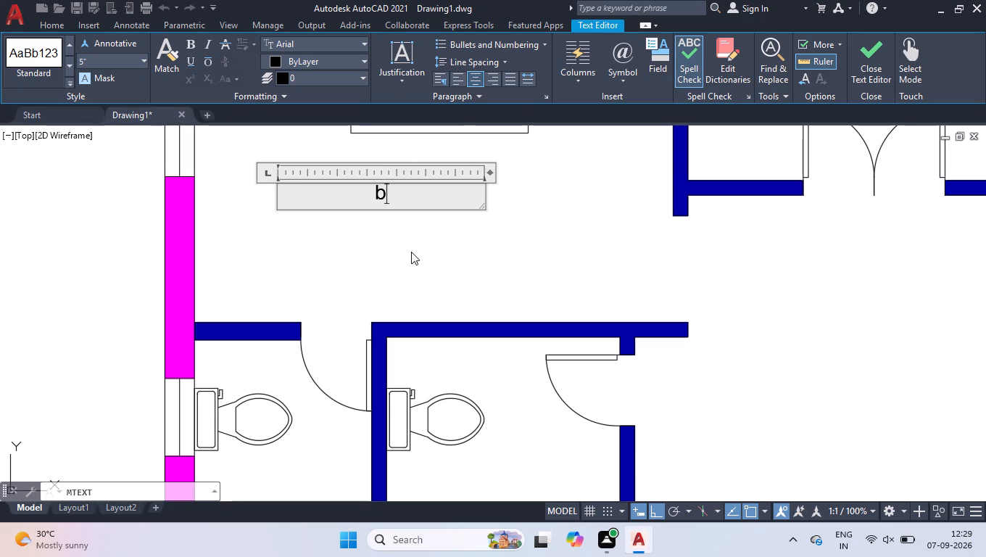
pyautogui.press('BackSpace')
pyautogui.press('b')
pyautogui.write('EDROOM')
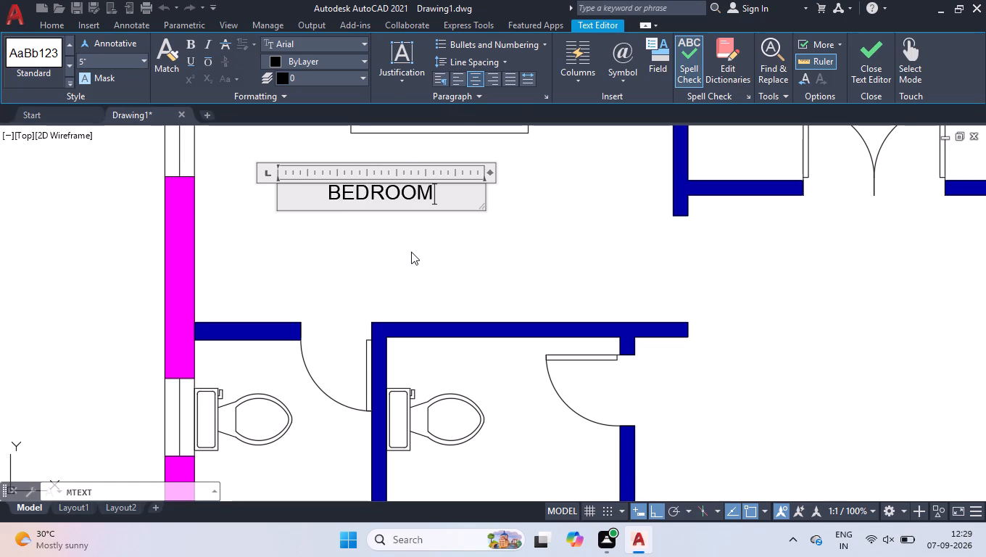
pyautogui.press('Return')
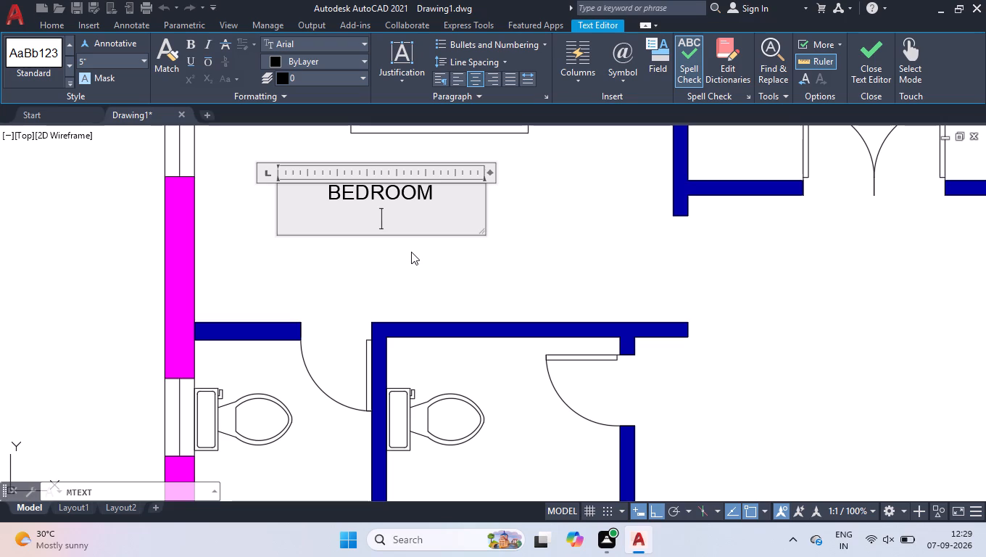
pyautogui.write('12')
pyautogui.press('BackSpace')
pyautogui.write('3\'6"X')
pyautogui.write("12'")
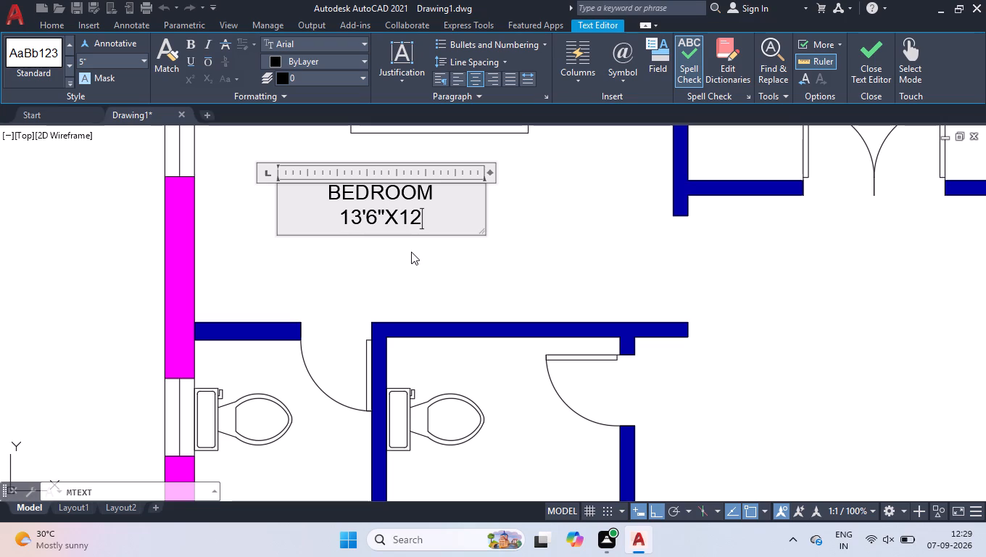
pyautogui.click(402, 278)
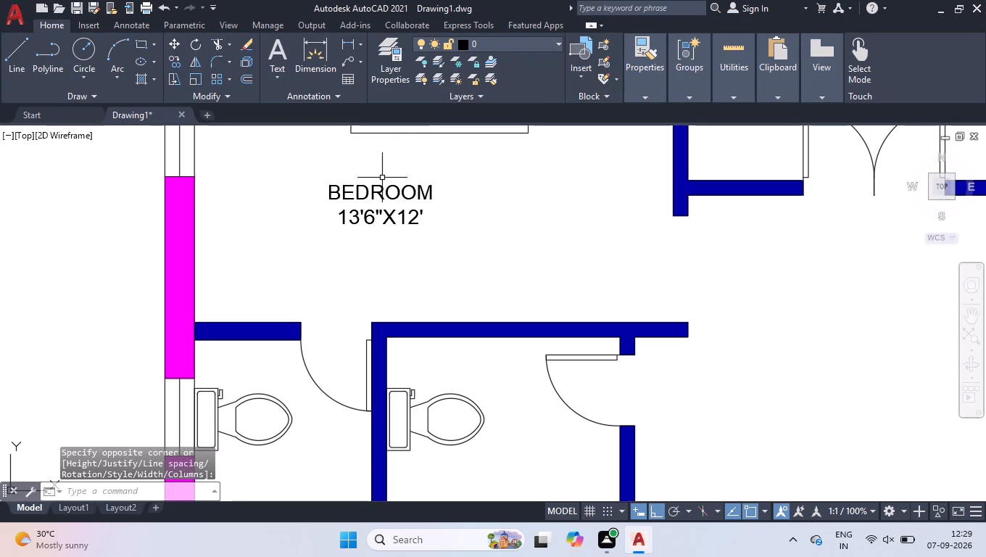
# Copy the bedroom label, with ortho off, into the two adjacent toilets below the upper-left bedroom.
pyautogui.click(378, 187)
pyautogui.press('c')
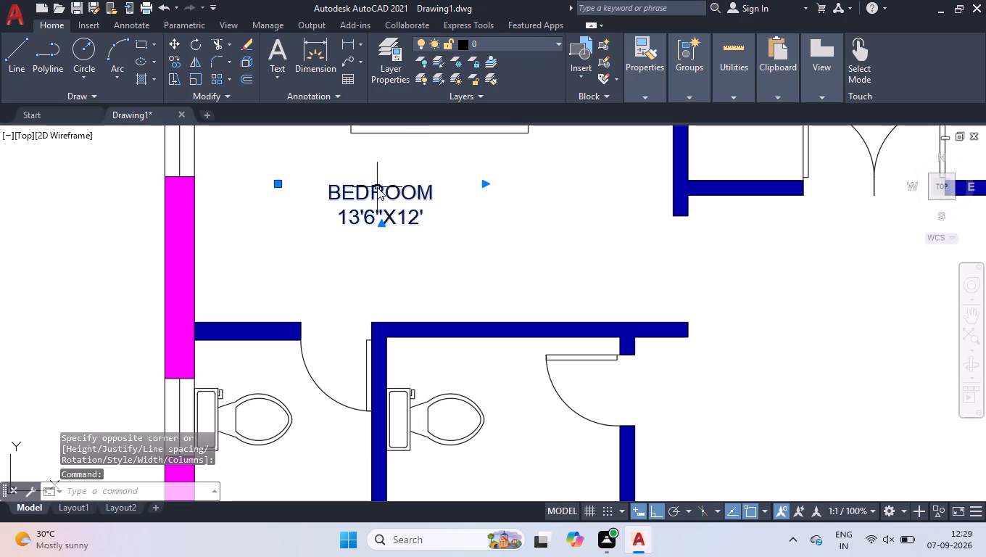
pyautogui.press('o')
pyautogui.press('p')
pyautogui.press('Return')
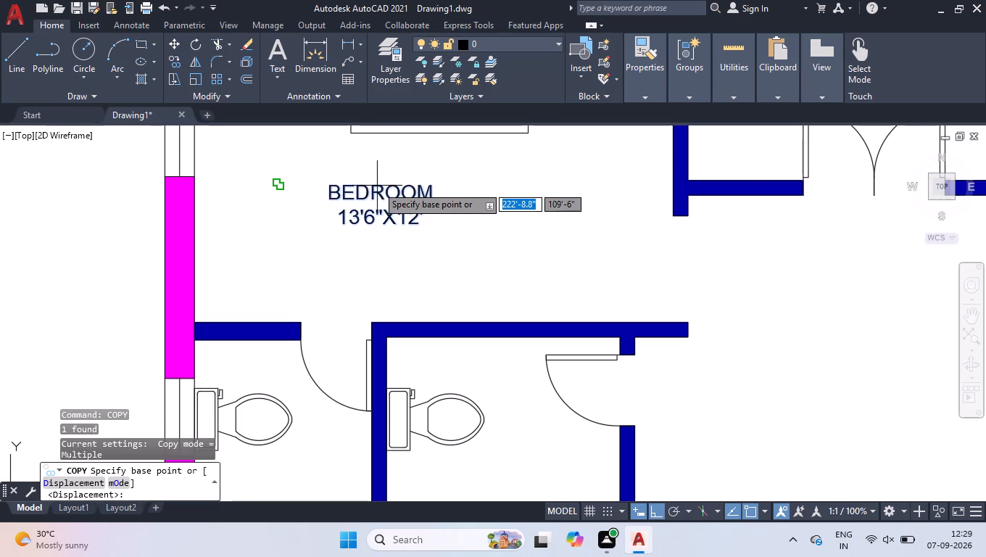
pyautogui.click(358, 187)
pyautogui.scroll(-1, 394, 188)
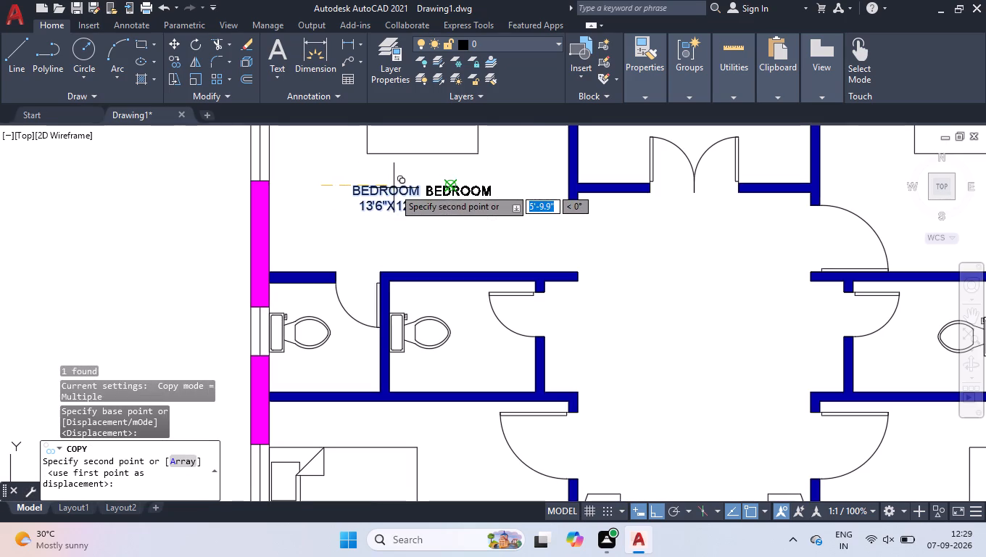
pyautogui.click(666, 516)
pyautogui.scroll(3, 468, 350)
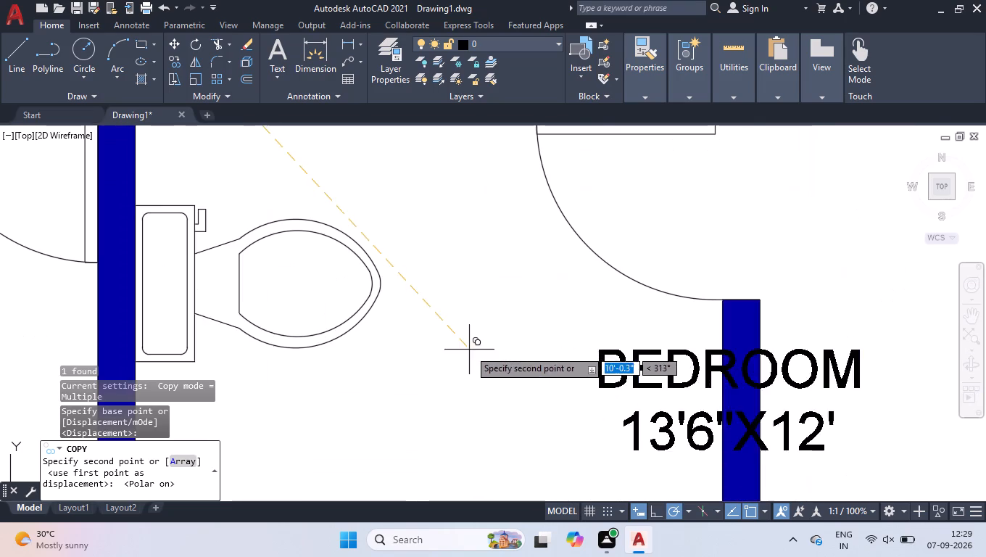
pyautogui.scroll(-2, 257, 336)
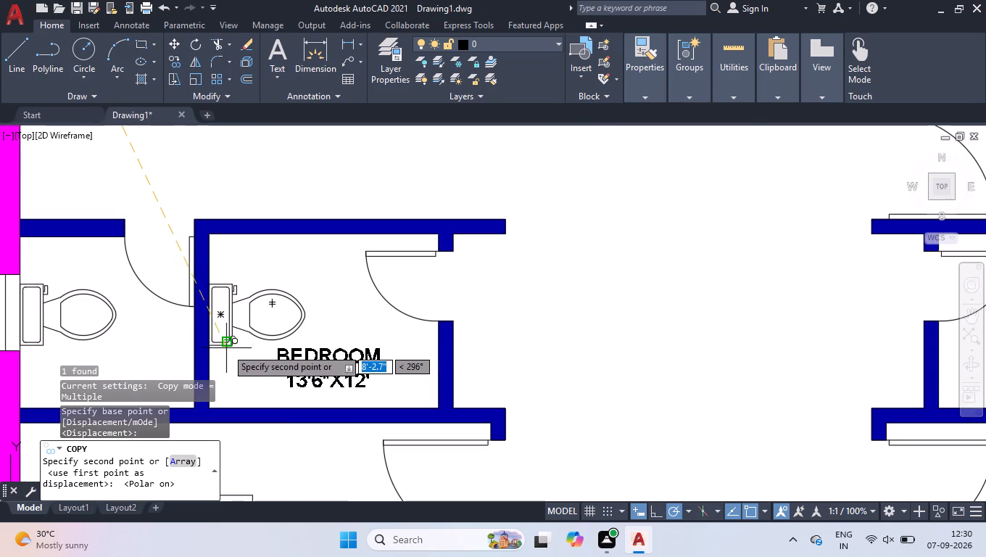
pyautogui.click(224, 356)
pyautogui.scroll(-2, 373, 242)
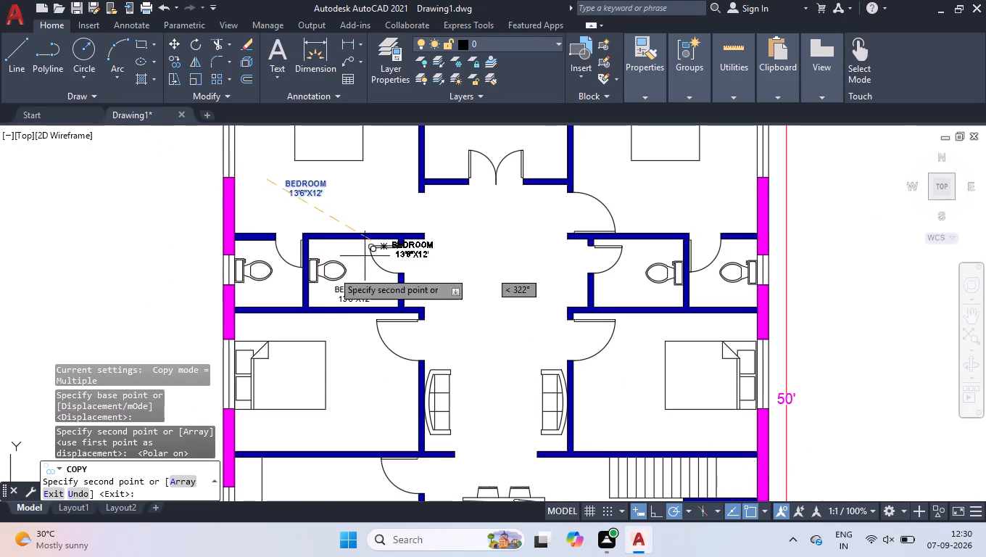
pyautogui.scroll(3, 194, 282)
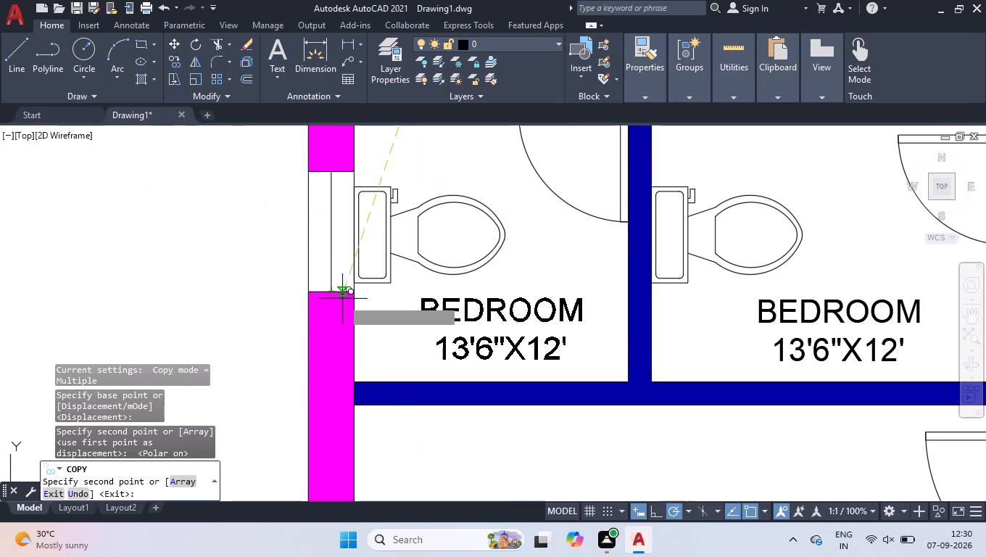
pyautogui.click(345, 299)
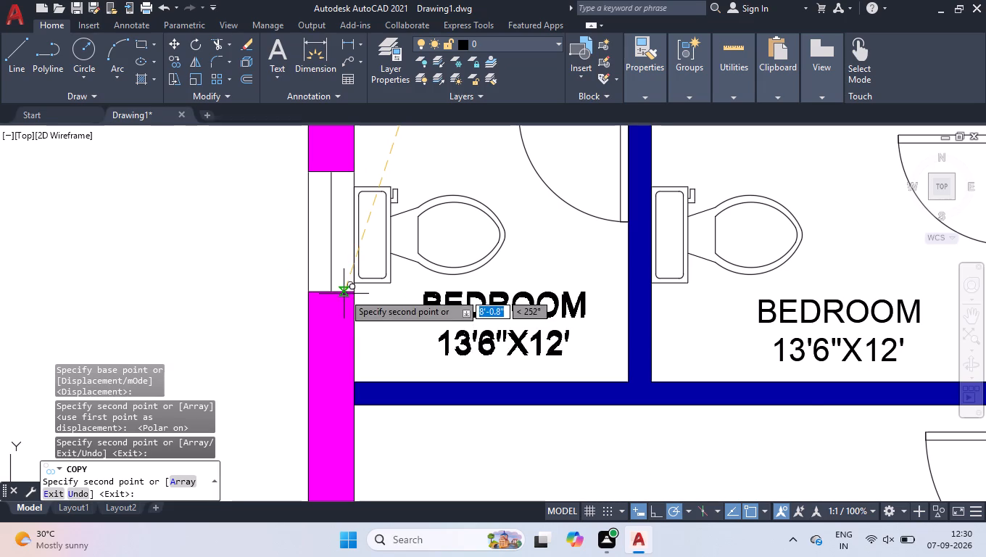
# Place further copies of the label in the middle-left bedroom beside its bed and in the counter room below it.
pyautogui.scroll(-4, 342, 293)
pyautogui.scroll(2, 411, 389)
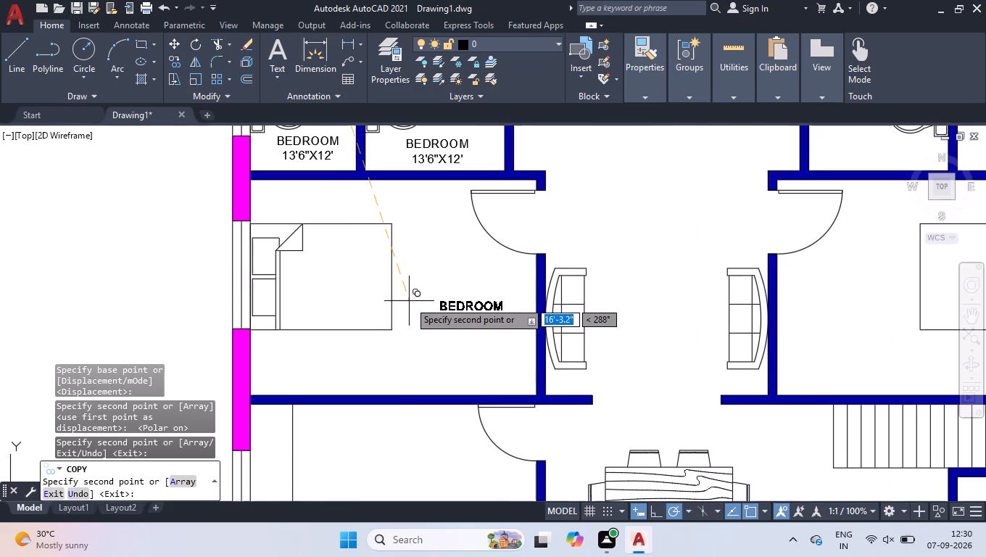
pyautogui.click(417, 284)
pyautogui.scroll(-1, 417, 284)
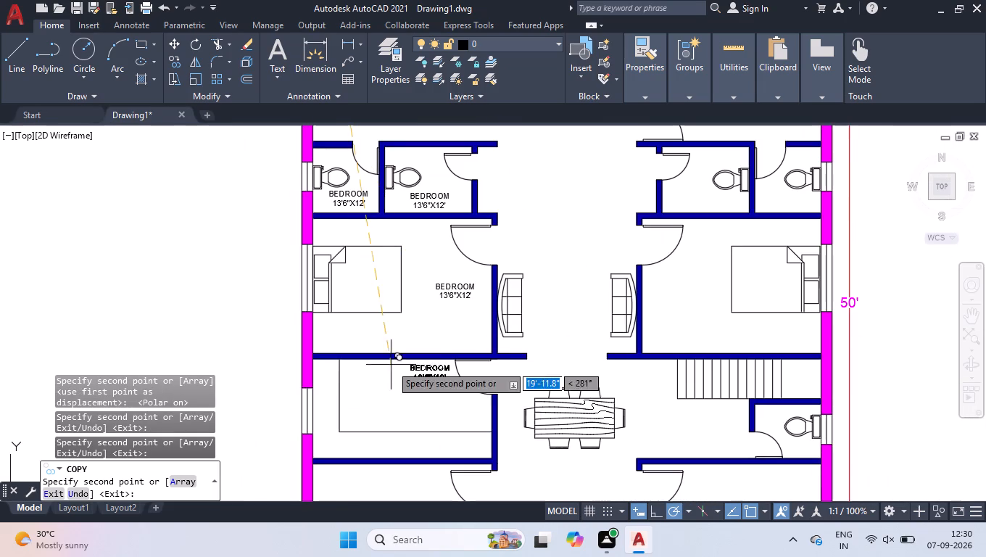
pyautogui.click(355, 389)
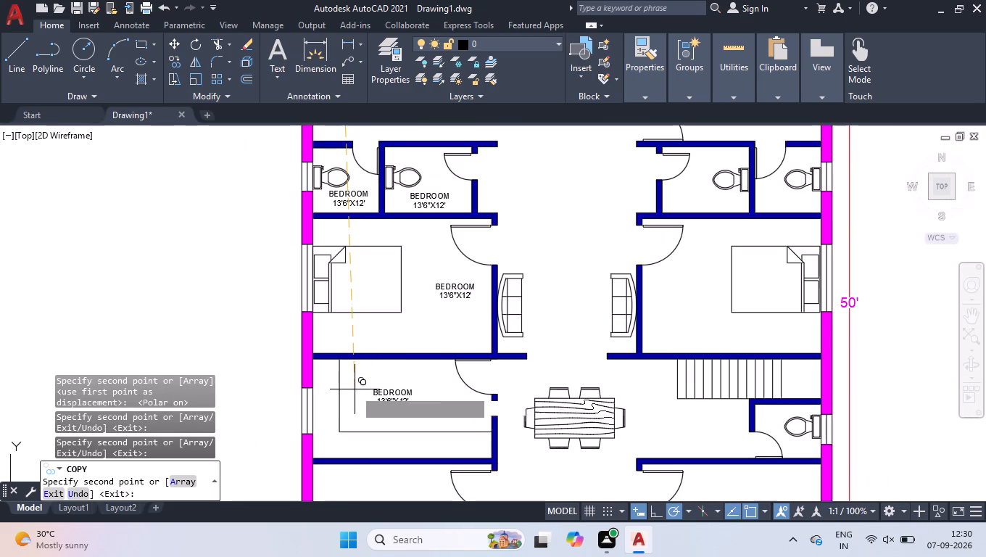
# Place further label copies above the bed in the lower-left bedroom, between the lower sofas, and above the bed in the lower-right bedroom.
pyautogui.scroll(-1, 361, 368)
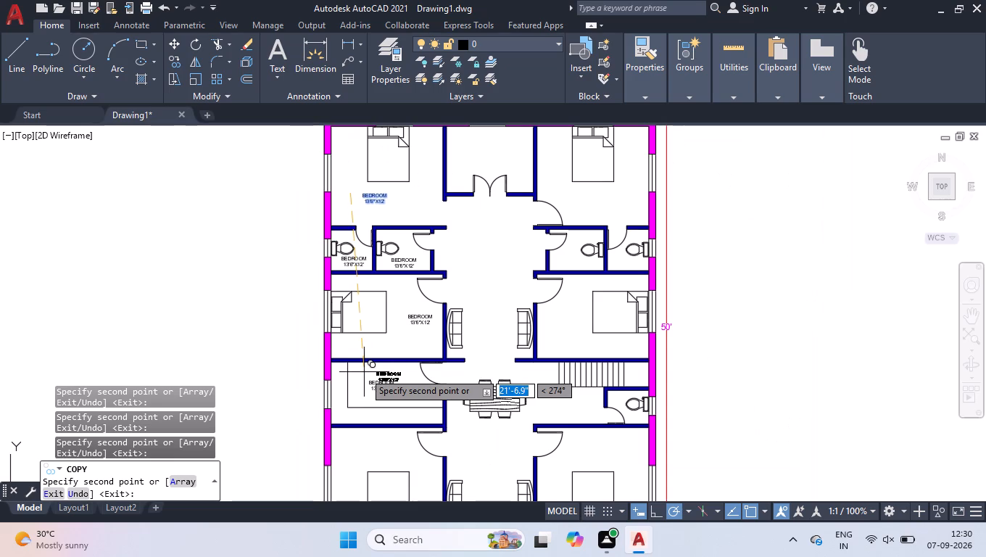
pyautogui.scroll(-1, 364, 372)
pyautogui.scroll(3, 382, 463)
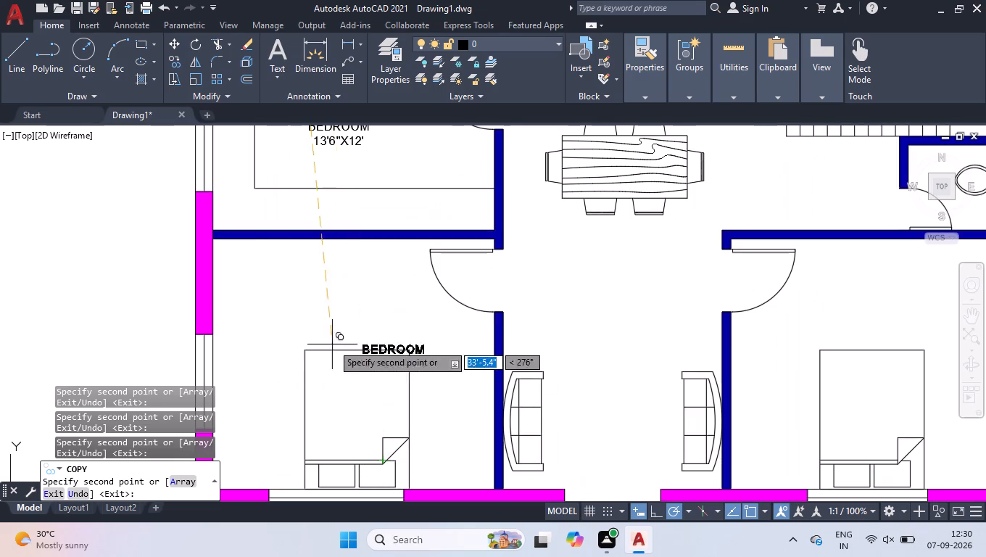
pyautogui.click(255, 297)
pyautogui.click(555, 343)
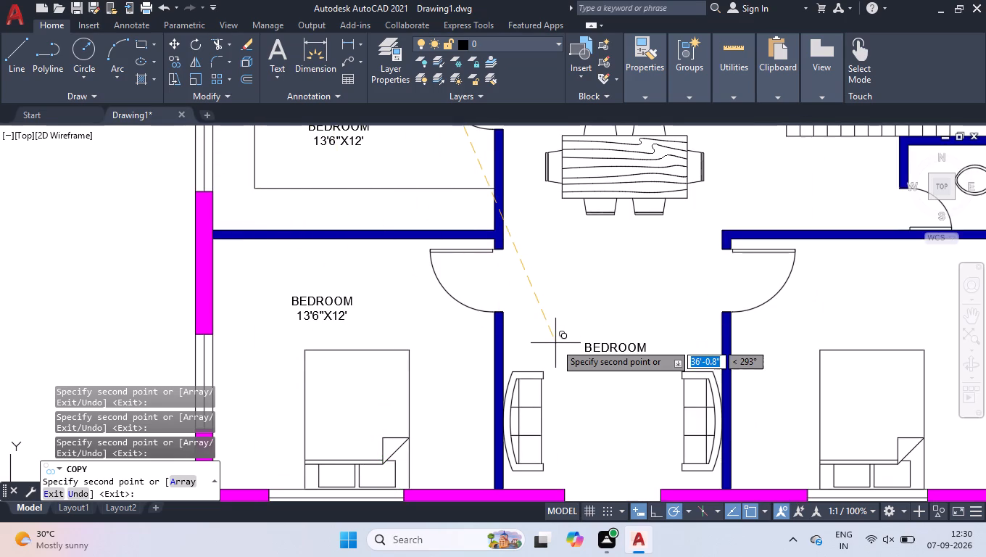
pyautogui.scroll(-2, 555, 343)
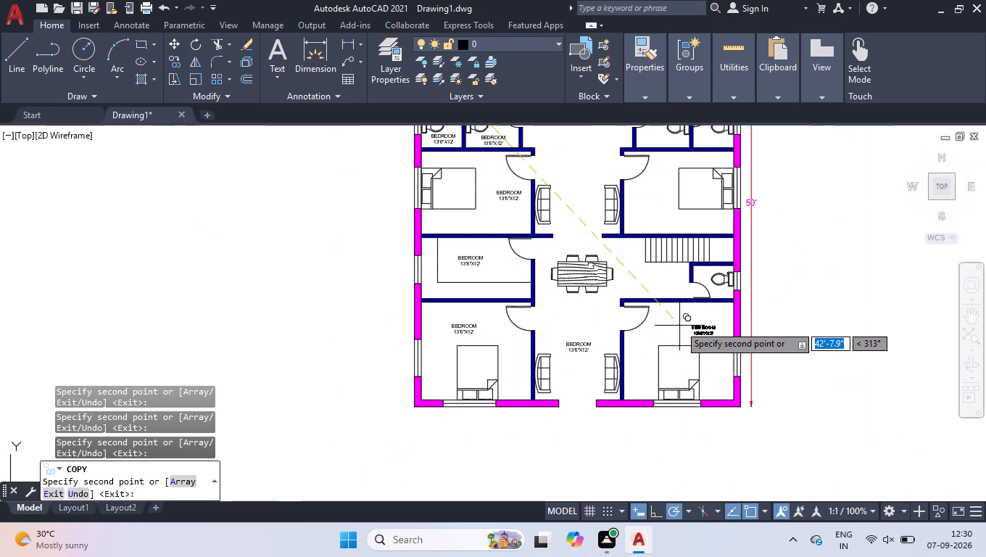
pyautogui.click(660, 323)
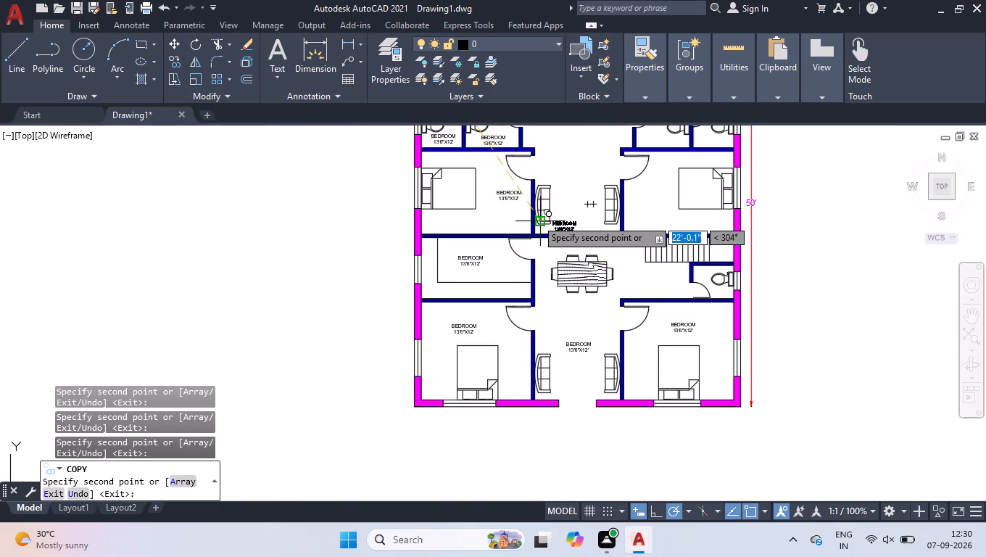
# Place further label copies above the dining table, beside the bed in the middle-right bedroom, and below the bed in the upper-right bedroom.
pyautogui.scroll(1, 536, 219)
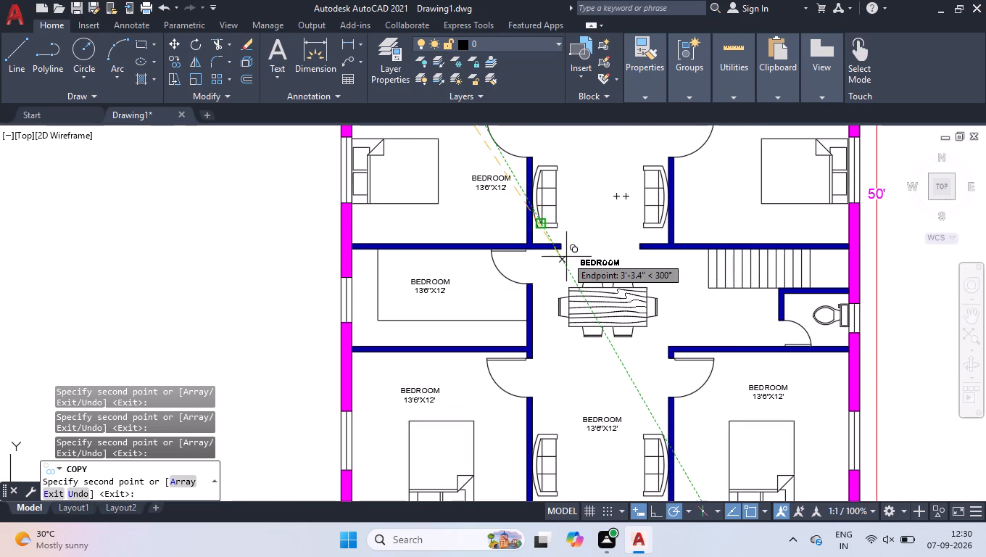
pyautogui.scroll(3, 572, 243)
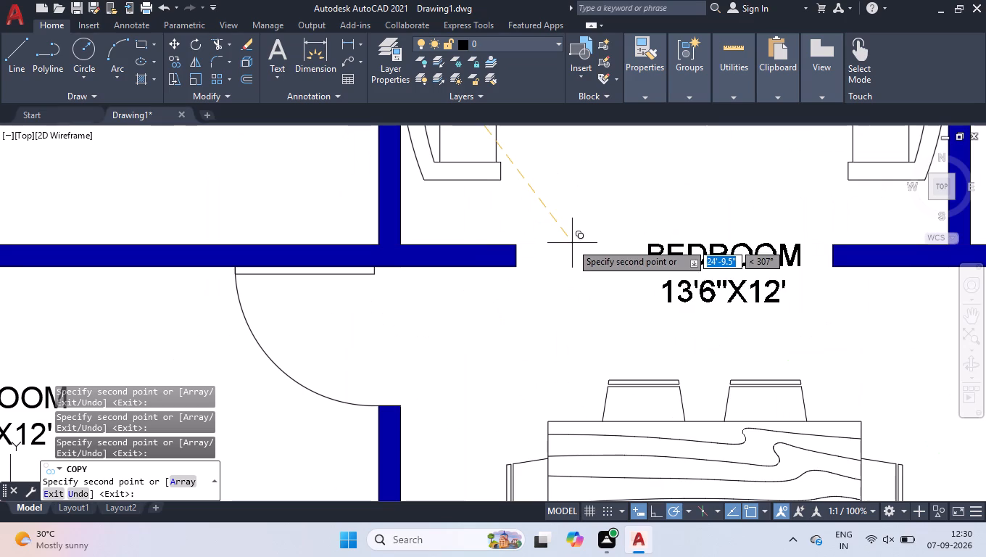
pyautogui.click(521, 284)
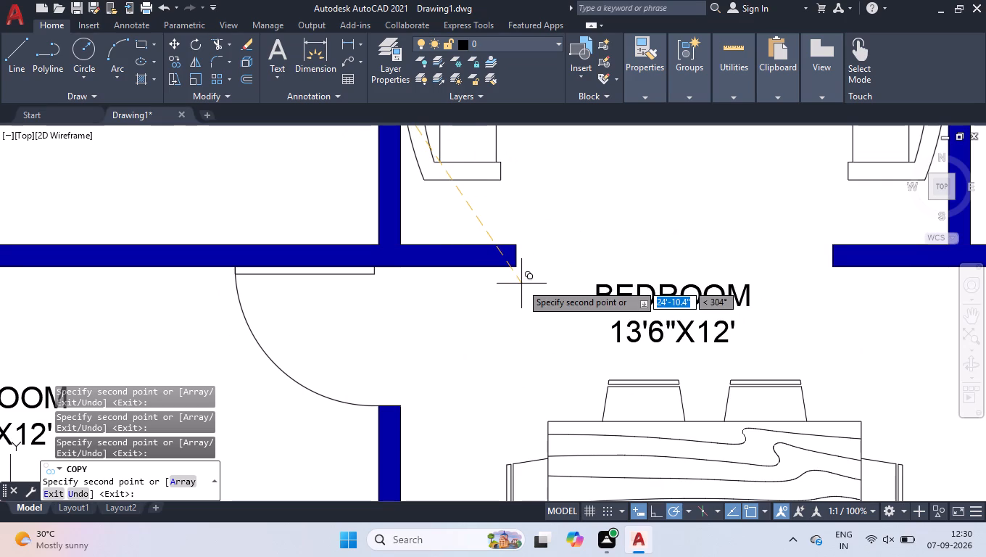
pyautogui.scroll(-2, 521, 284)
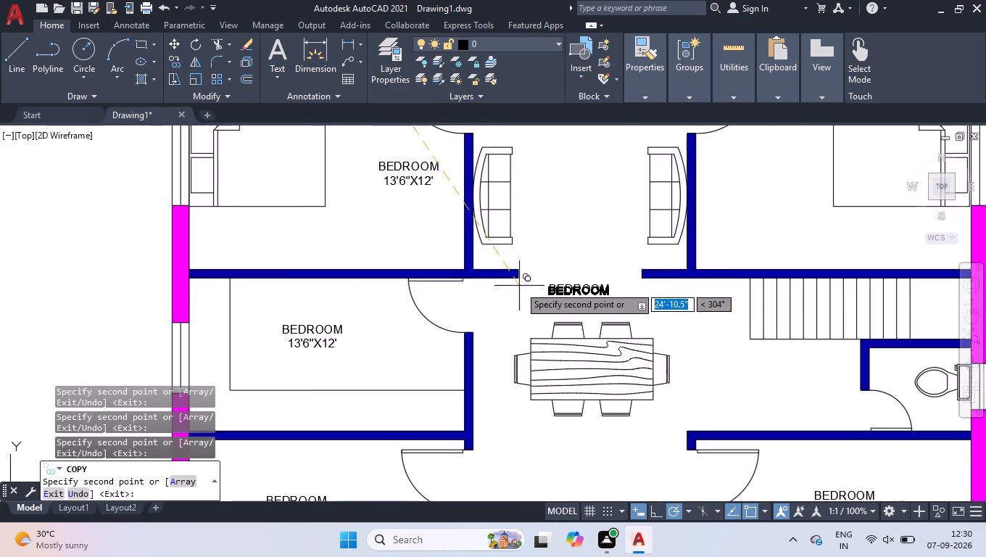
pyautogui.scroll(-2, 519, 286)
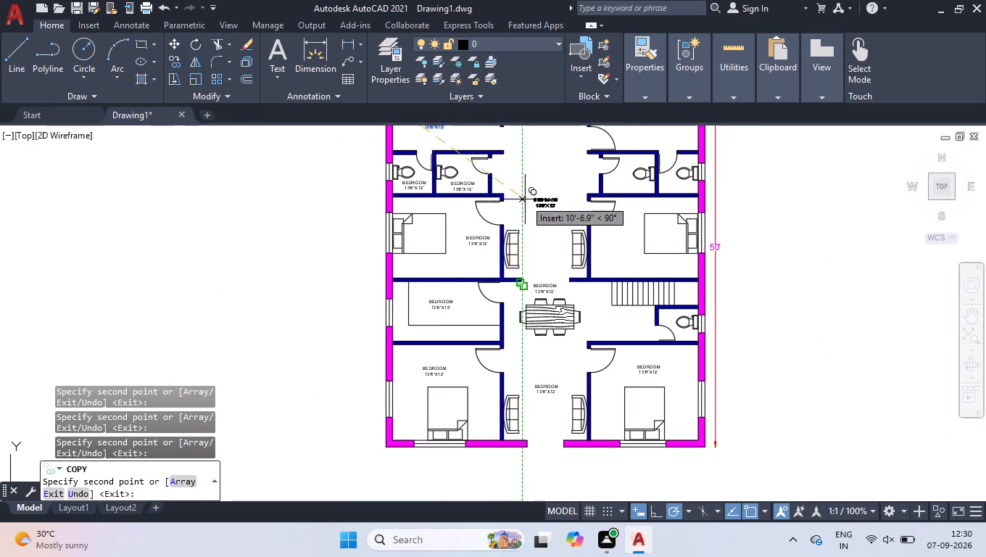
pyautogui.scroll(-1, 524, 199)
pyautogui.scroll(3, 562, 213)
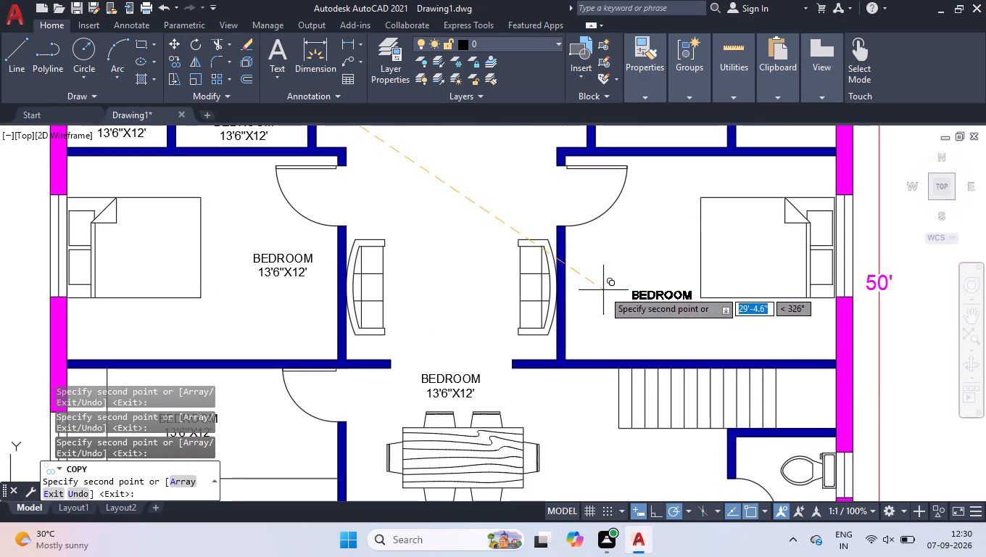
pyautogui.click(603, 290)
pyautogui.scroll(-2, 603, 287)
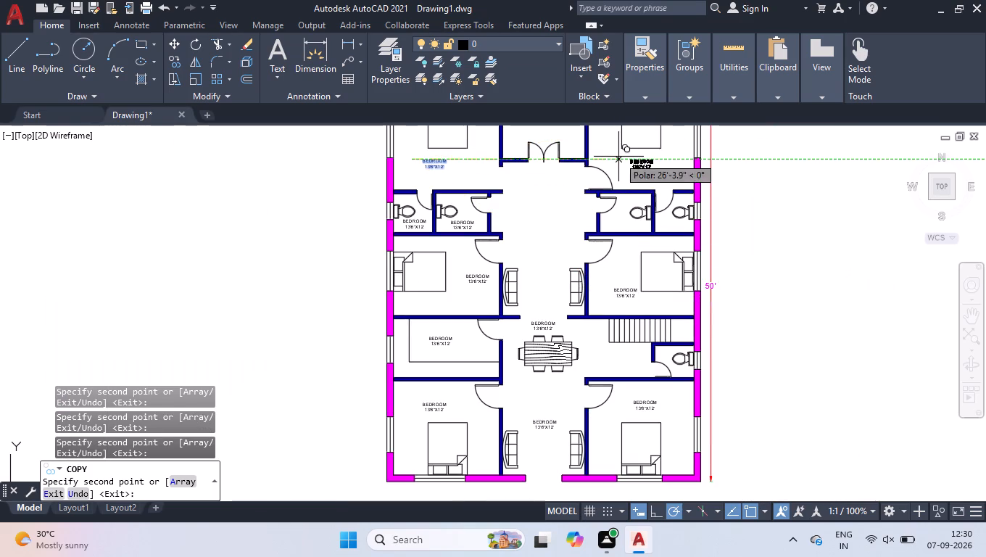
pyautogui.click(617, 157)
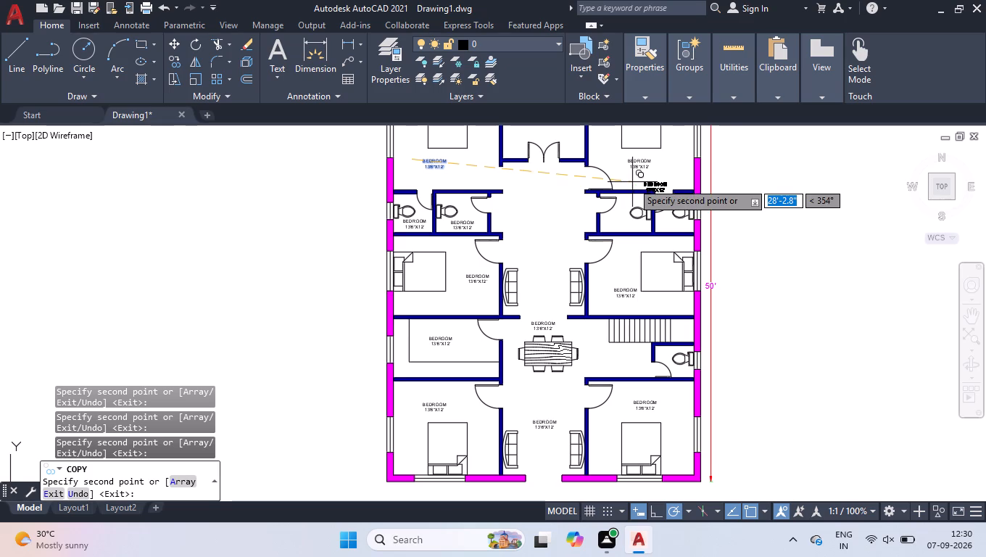
# Place label copies in the inner toilet below the upper-right bedroom, the top-centre room and outside the bottom entrance, then finish copying.
pyautogui.scroll(2, 605, 170)
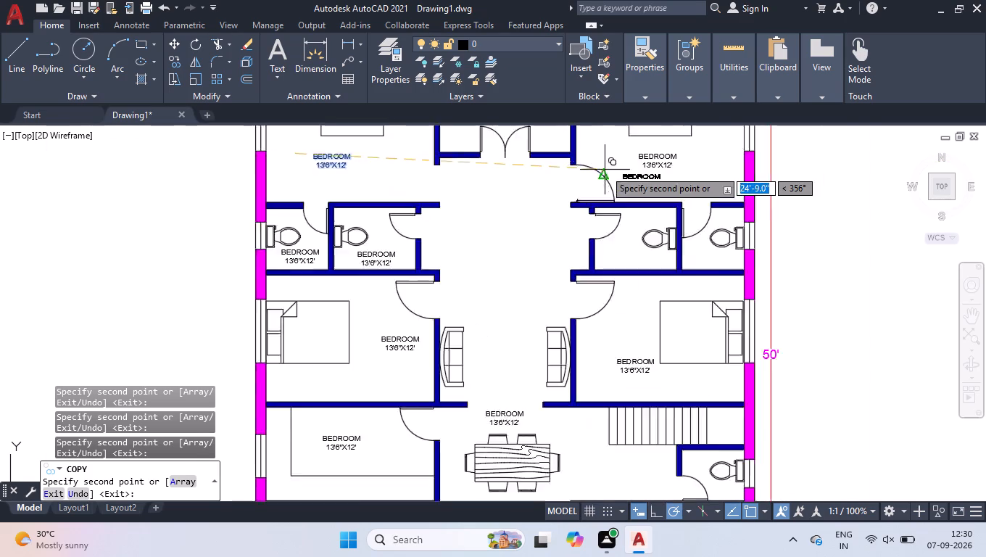
pyautogui.scroll(2, 587, 284)
pyautogui.click(585, 315)
pyautogui.scroll(-3, 574, 309)
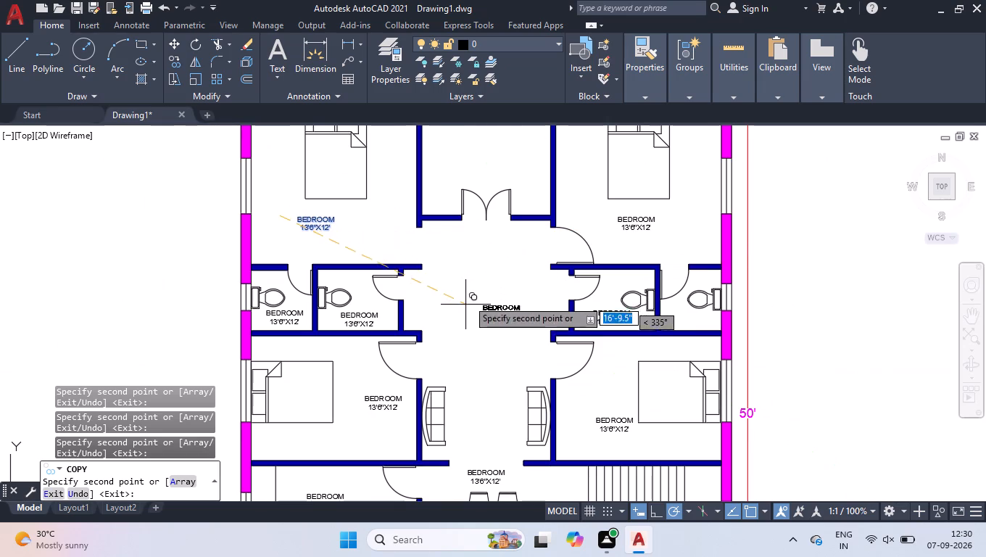
pyautogui.scroll(-2, 478, 302)
pyautogui.scroll(3, 467, 242)
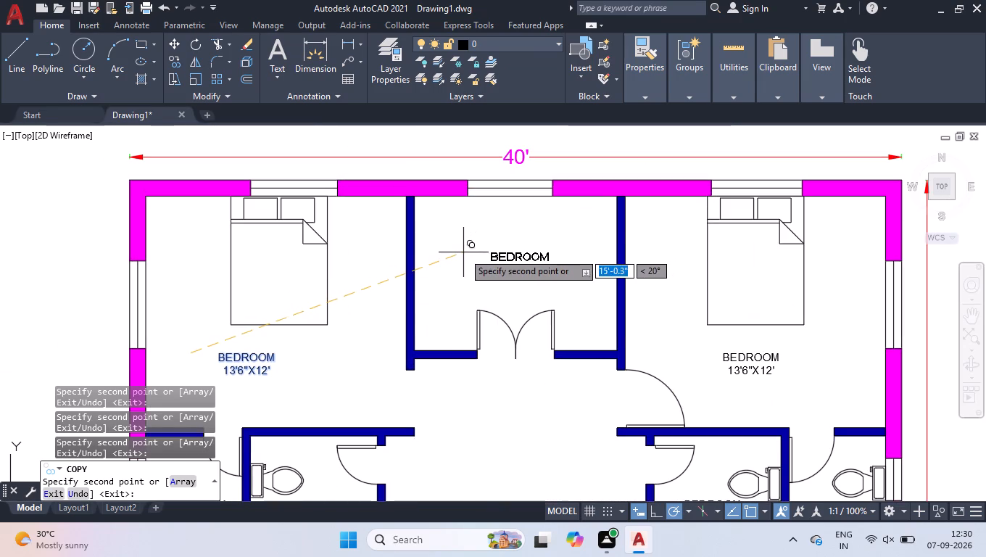
pyautogui.click(462, 252)
pyautogui.scroll(-1, 470, 268)
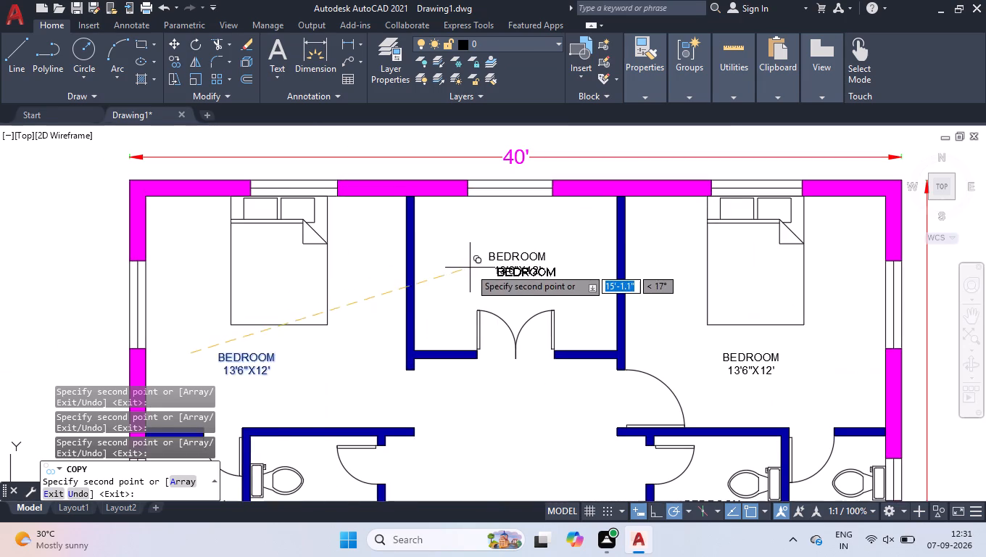
pyautogui.scroll(-3, 477, 265)
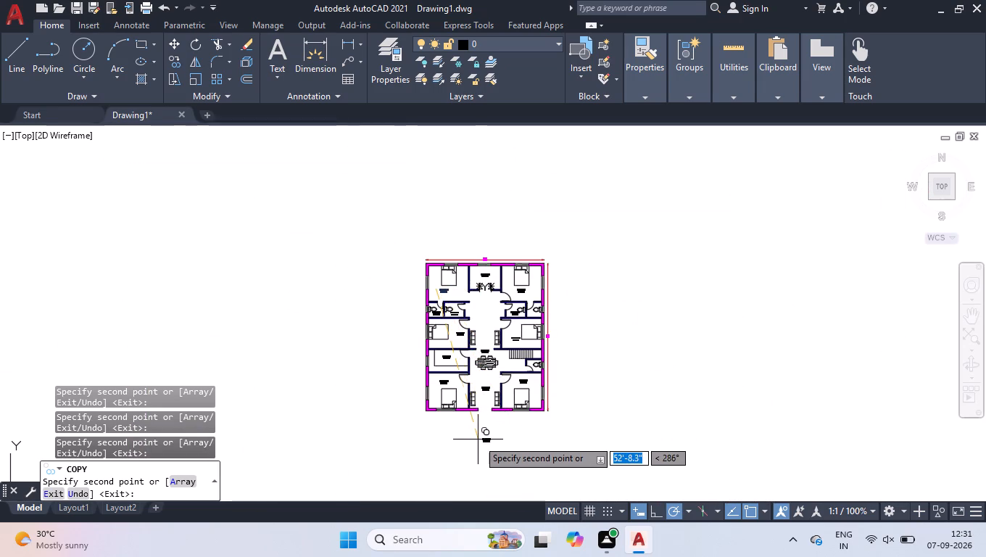
pyautogui.scroll(5, 477, 440)
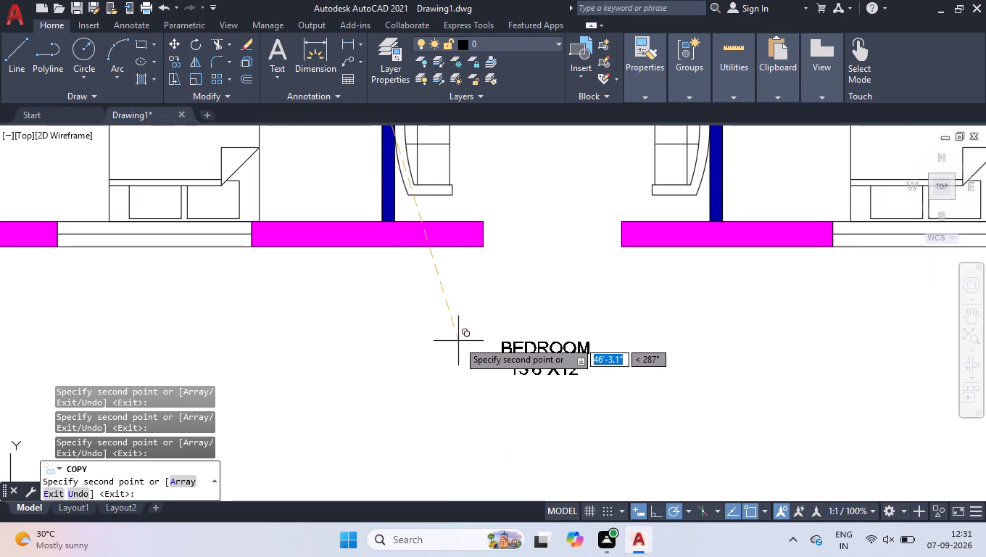
pyautogui.click(458, 341)
pyautogui.press('space')
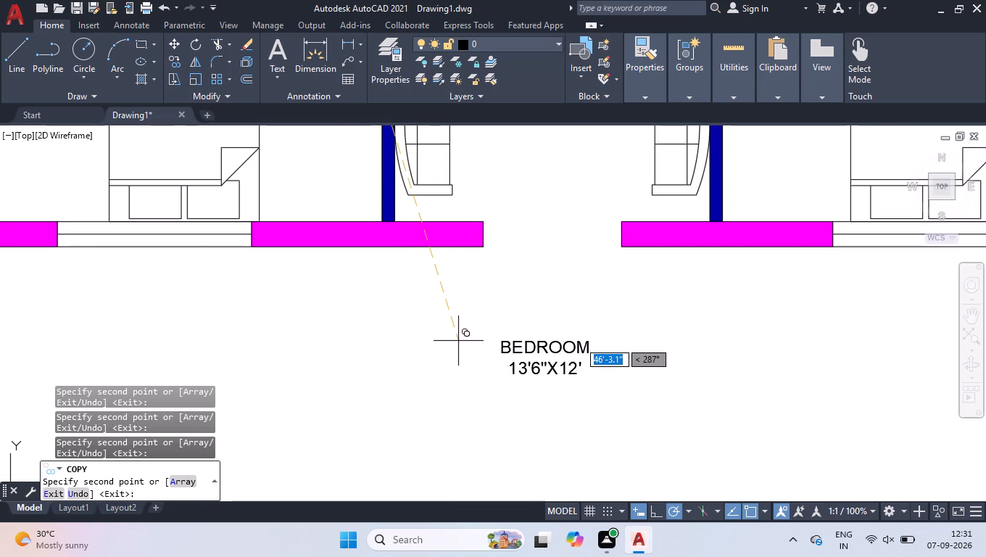
# Change the label in the top-centre room with the double door to PUJA ROOM with 10'6"X8' on the second line.
pyautogui.scroll(-1, 458, 345)
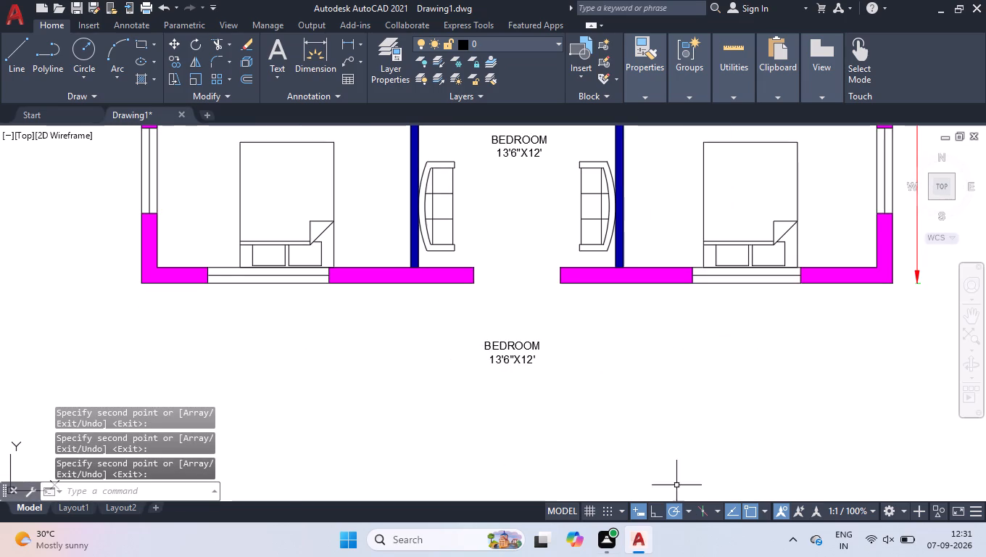
pyautogui.scroll(-4, 585, 374)
pyautogui.scroll(3, 537, 220)
pyautogui.scroll(2, 542, 286)
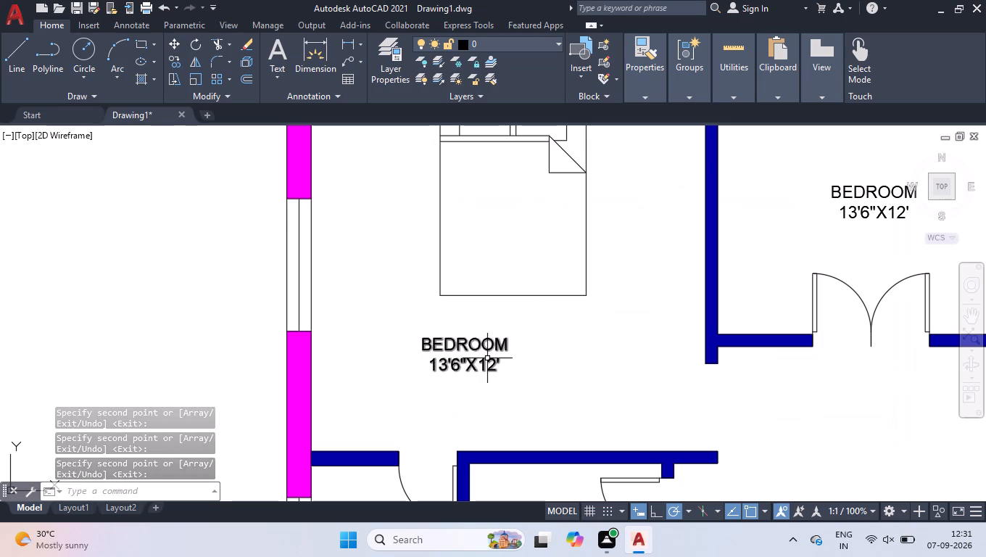
pyautogui.scroll(-1, 486, 358)
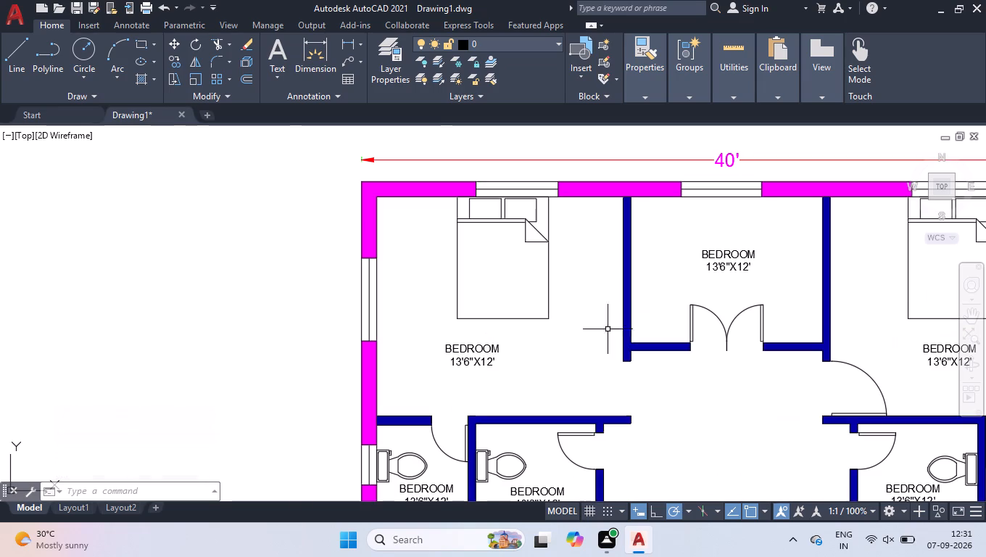
pyautogui.scroll(2, 871, 263)
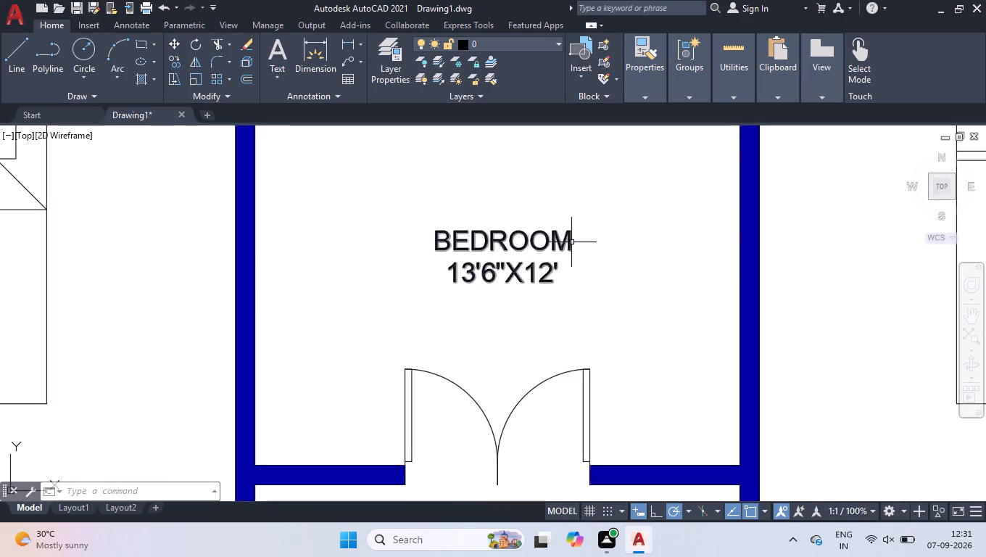
pyautogui.doubleClick(568, 240)
pyautogui.moveTo(579, 279); pyautogui.dragTo(198, 176)
pyautogui.press('p')
pyautogui.write('UJA ROOM')
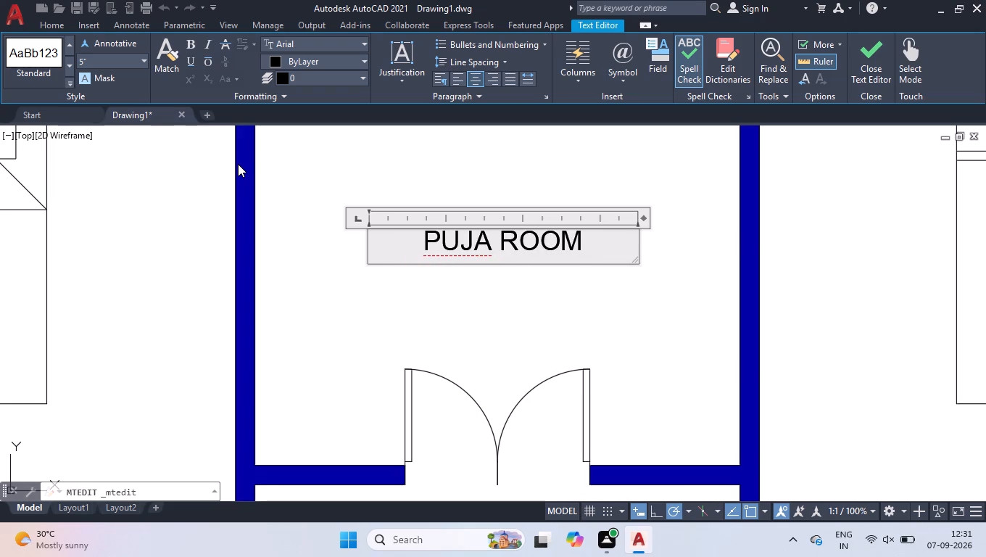
pyautogui.press('Return')
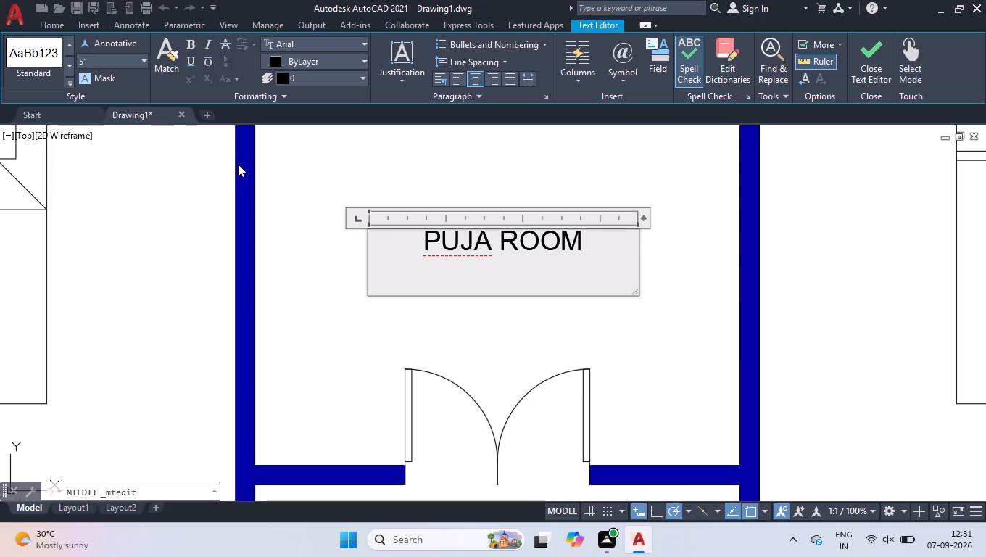
pyautogui.write("10'6")
pyautogui.hotkey('shift', '"')
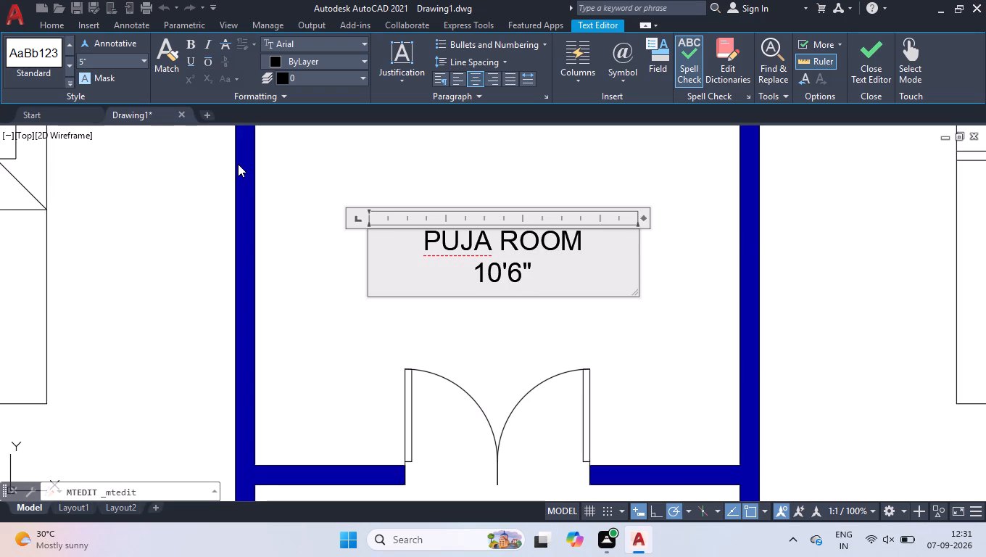
pyautogui.press('x')
pyautogui.press('1')
pyautogui.press('BackSpace')
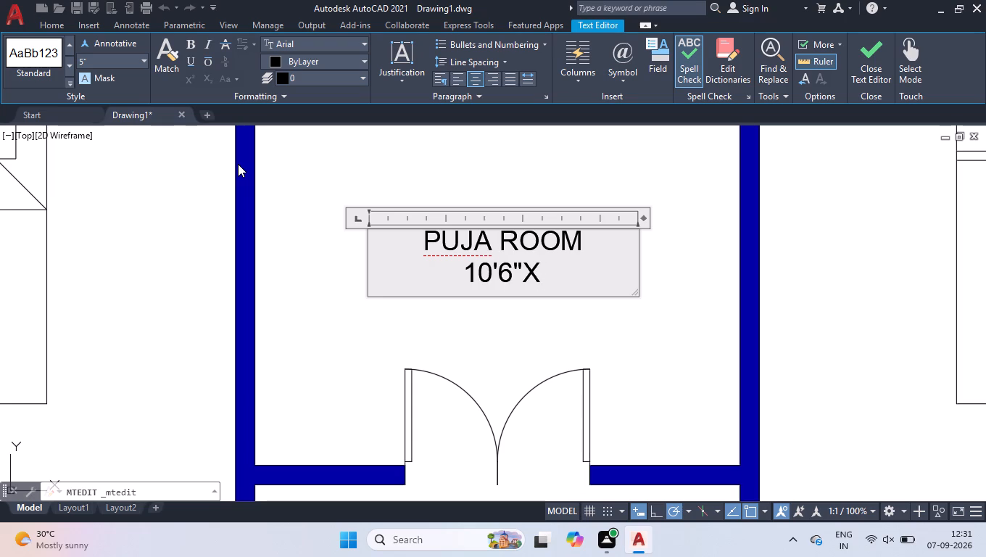
pyautogui.write("8'")
pyautogui.click(309, 260)
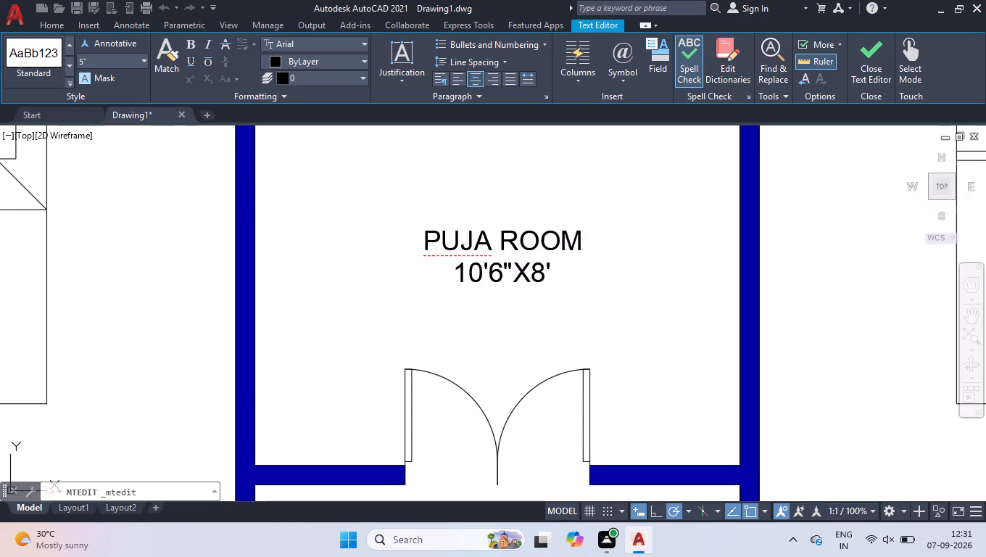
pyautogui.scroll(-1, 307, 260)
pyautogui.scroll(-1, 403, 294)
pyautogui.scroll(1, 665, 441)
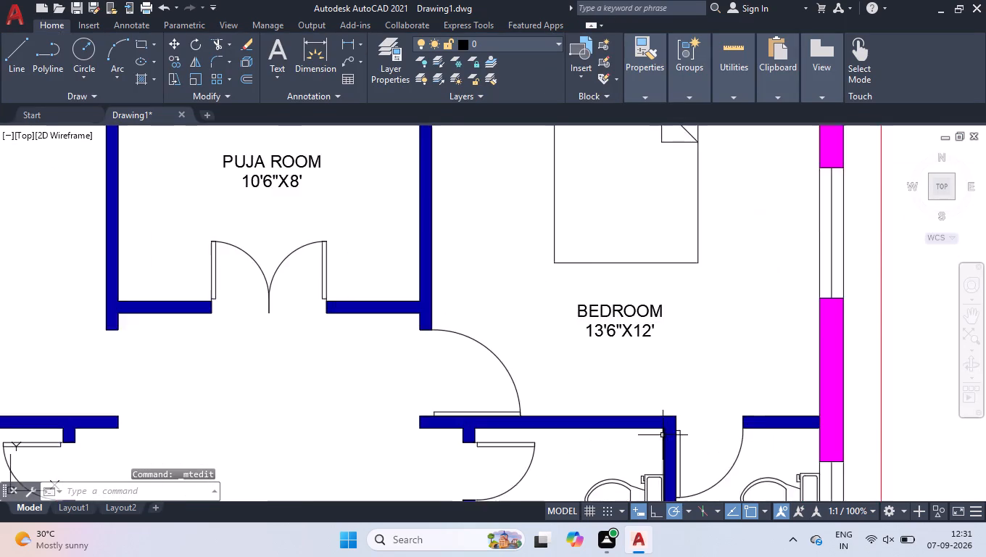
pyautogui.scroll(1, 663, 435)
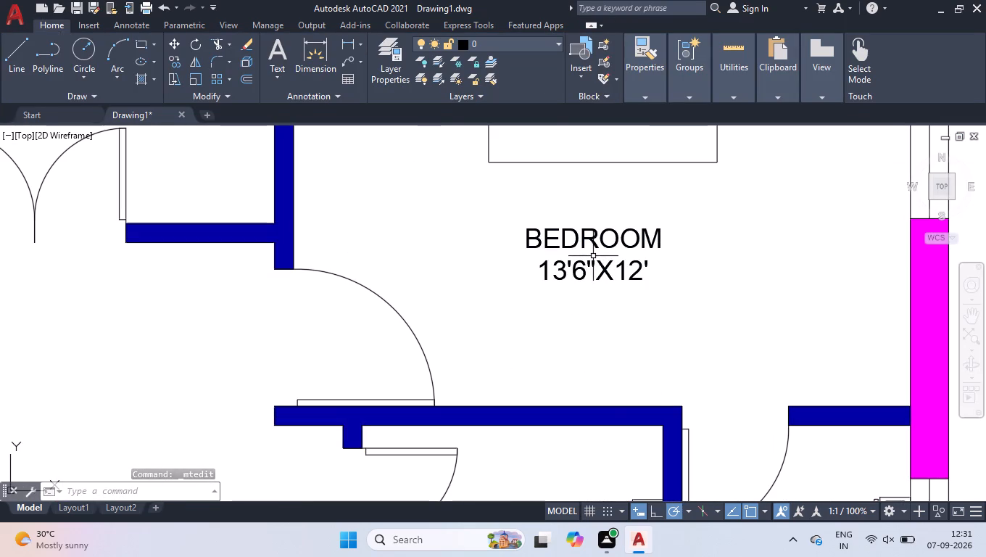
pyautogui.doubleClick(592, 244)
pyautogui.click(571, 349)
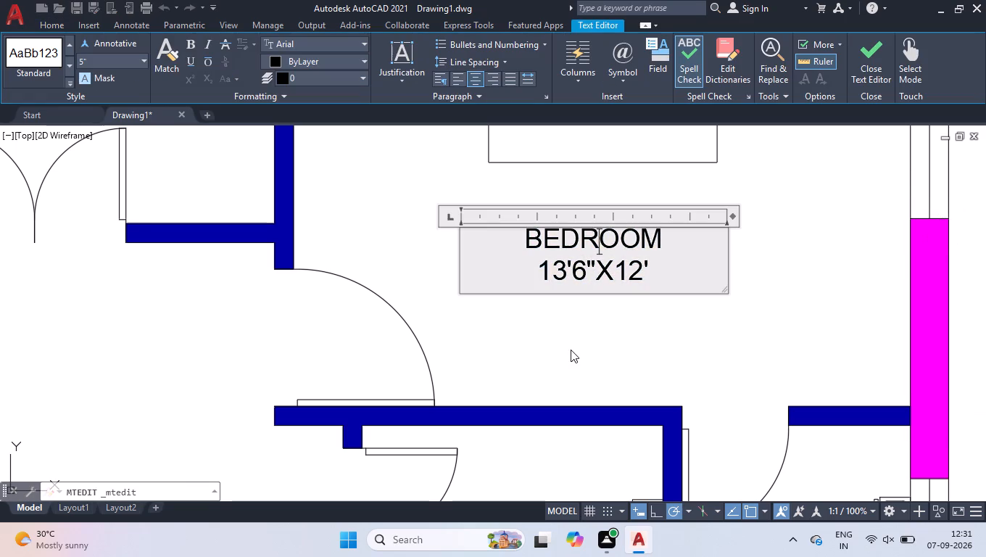
# Change the label in the outer toilet below the upper-left bedroom to TOILET with 5'X5' on the second line.
pyautogui.scroll(-5, 573, 344)
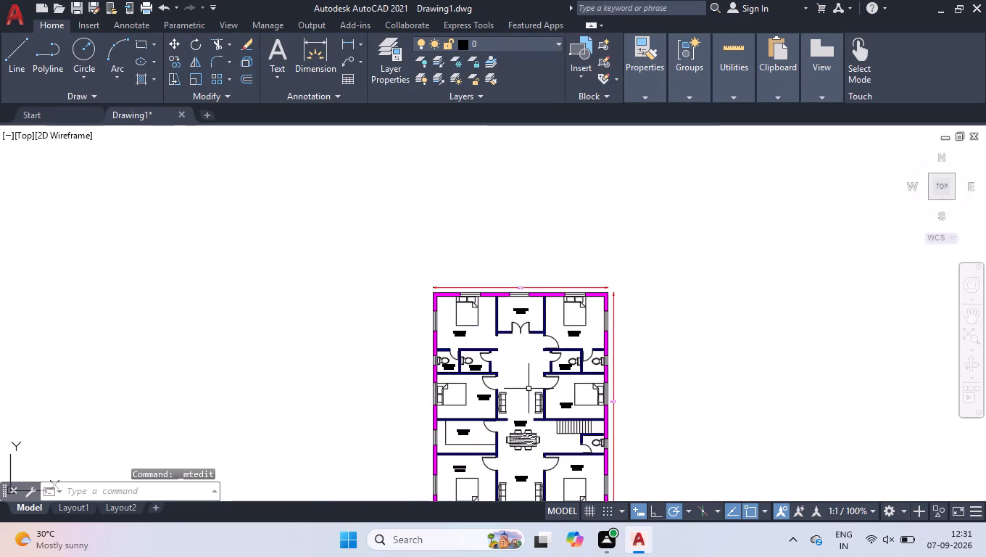
pyautogui.scroll(2, 528, 389)
pyautogui.scroll(3, 324, 339)
pyautogui.scroll(2, 265, 324)
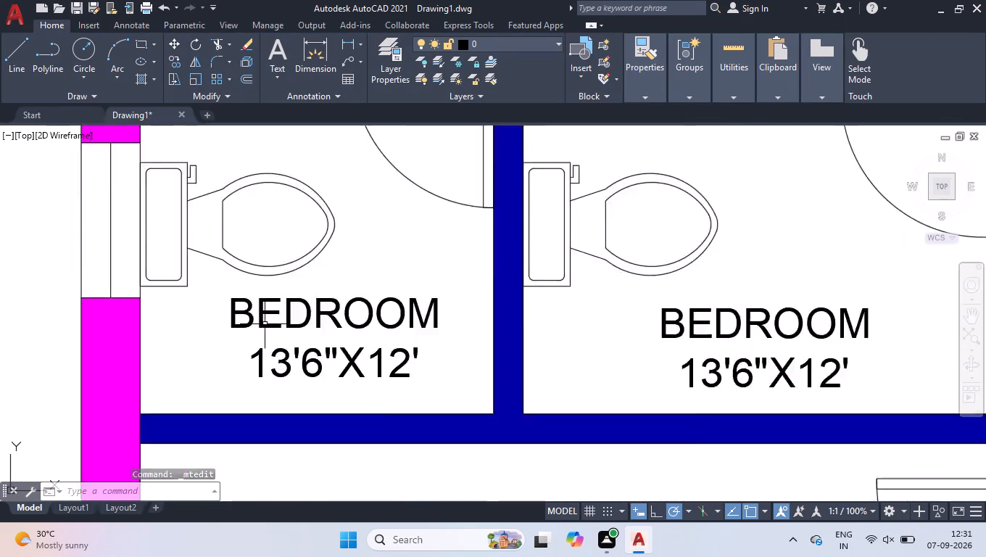
pyautogui.doubleClick(318, 323)
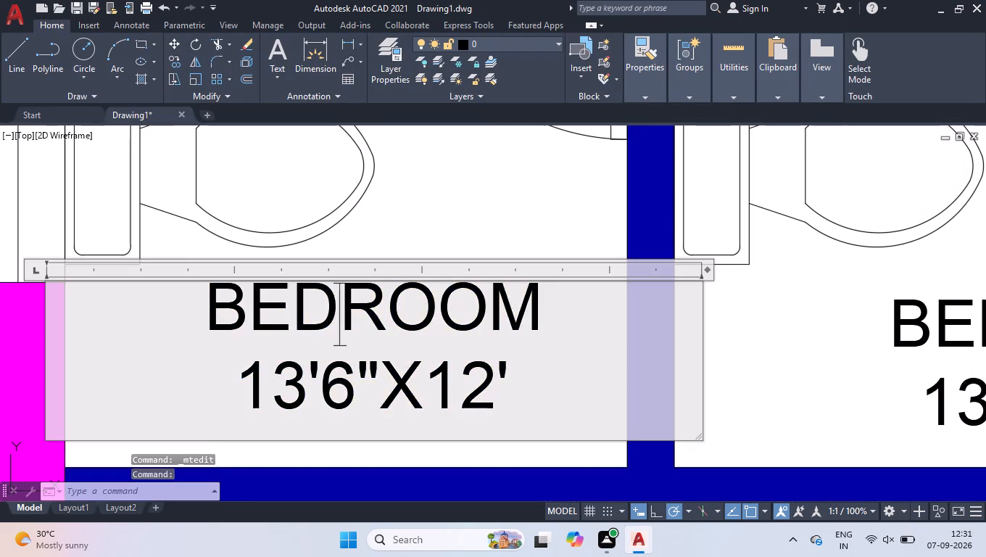
pyautogui.moveTo(518, 400); pyautogui.dragTo(0, 260)
pyautogui.write('TOILET')
pyautogui.press('Return')
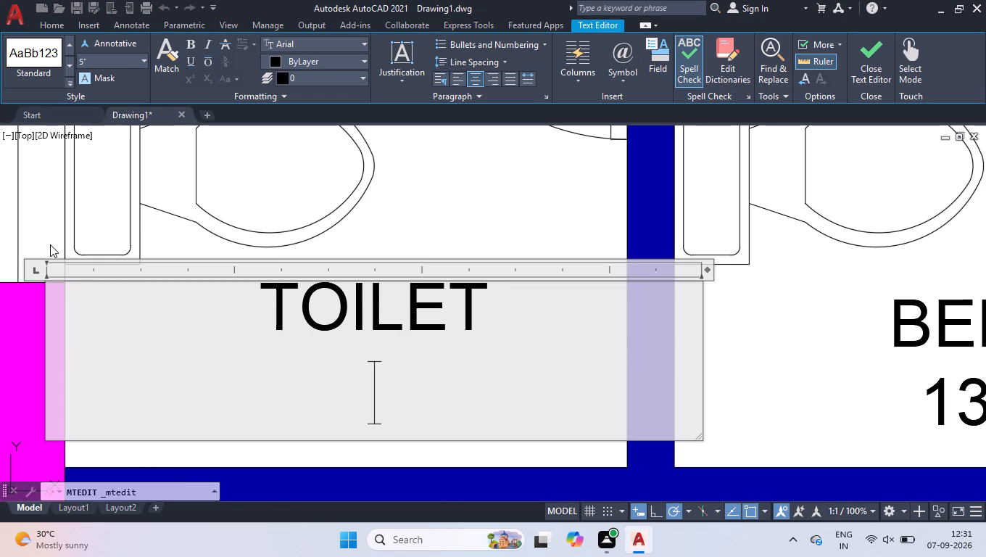
pyautogui.write("5'X5'")
pyautogui.click(367, 219)
# Change the label in the inner toilet below the upper-left bedroom to BATHROOM with 6'7"X5' on the second line.
pyautogui.scroll(-2, 368, 218)
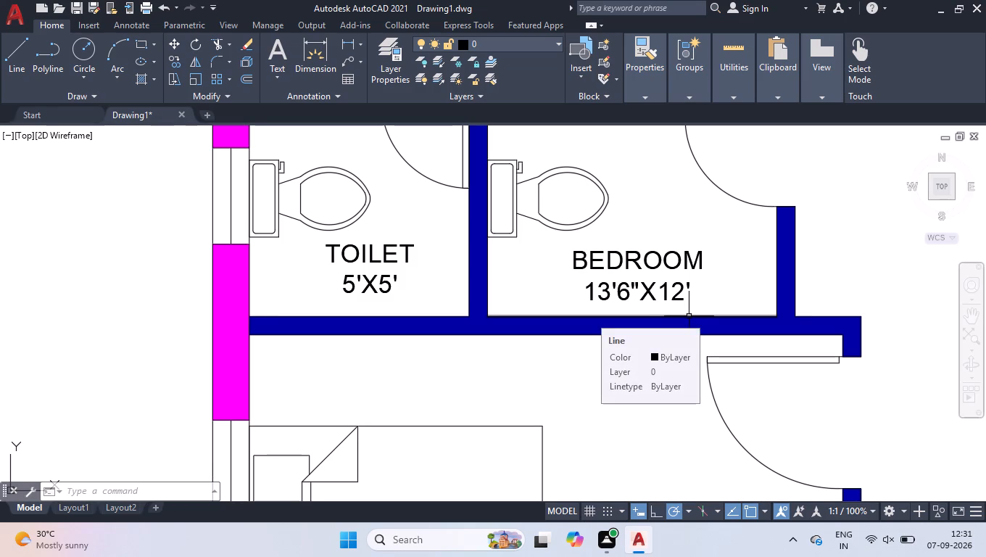
pyautogui.scroll(2, 710, 298)
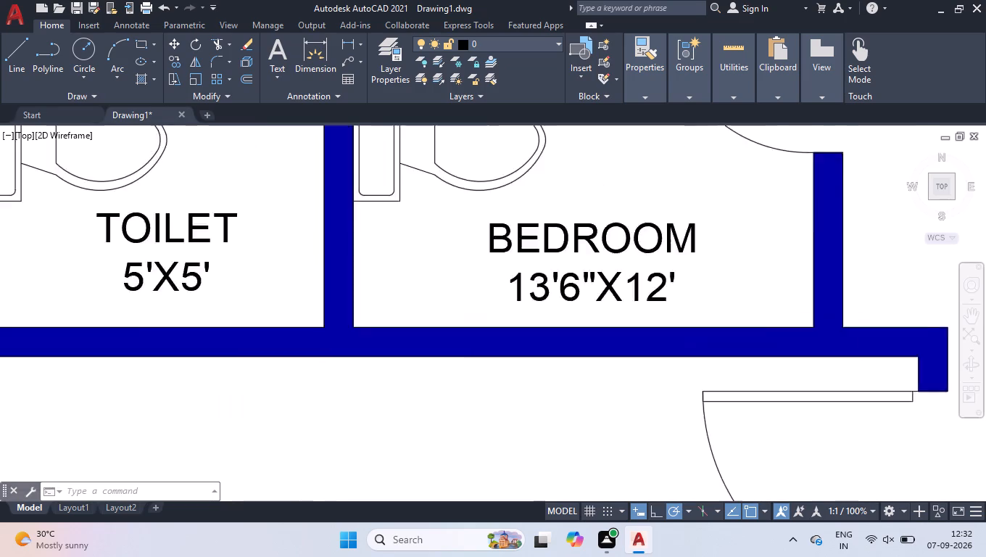
pyautogui.doubleClick(474, 192)
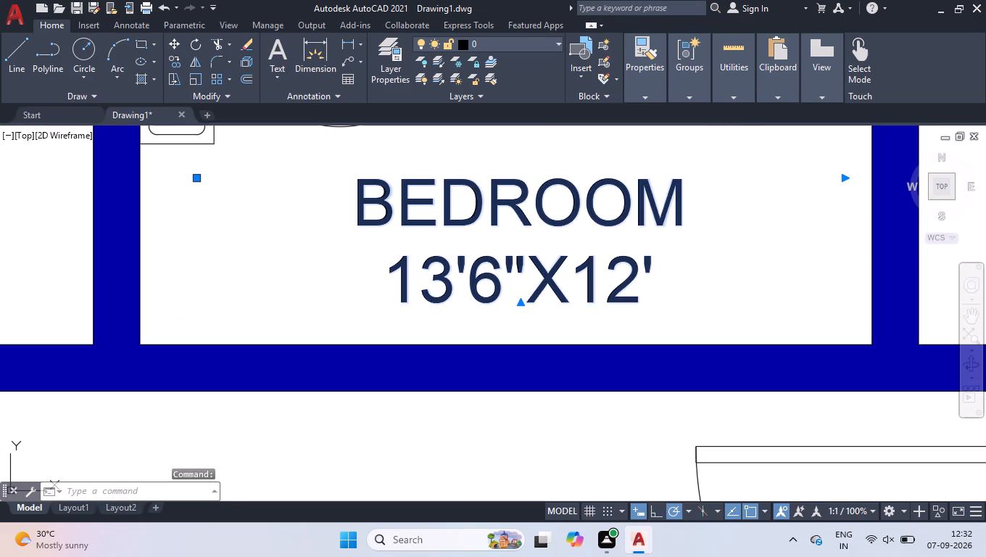
pyautogui.moveTo(671, 296); pyautogui.dragTo(23, 143)
pyautogui.write('BATHROOM')
pyautogui.press('Return')
pyautogui.write('6\'7"')
pyautogui.press('space')
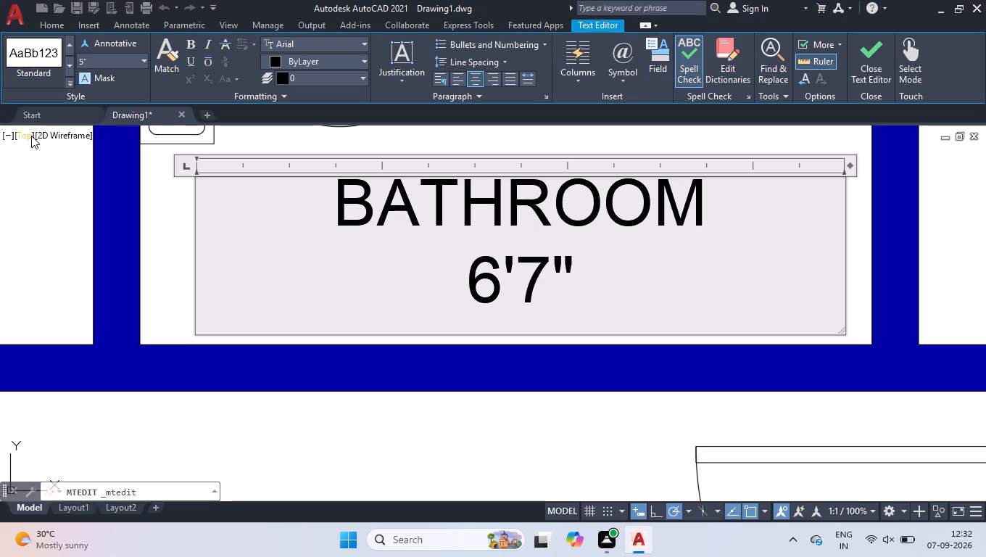
pyautogui.press('BackSpace')
pyautogui.write("X5'")
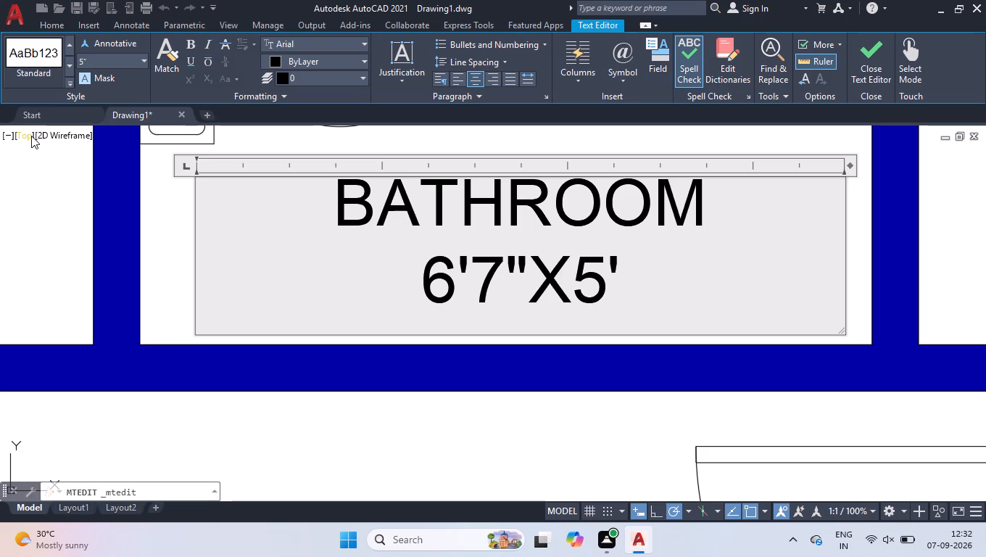
pyautogui.click(212, 426)
# Change the label in the inner toilet below the upper-right bedroom to BATHROOM with 6'7"X5' on the second line.
pyautogui.scroll(-2, 188, 398)
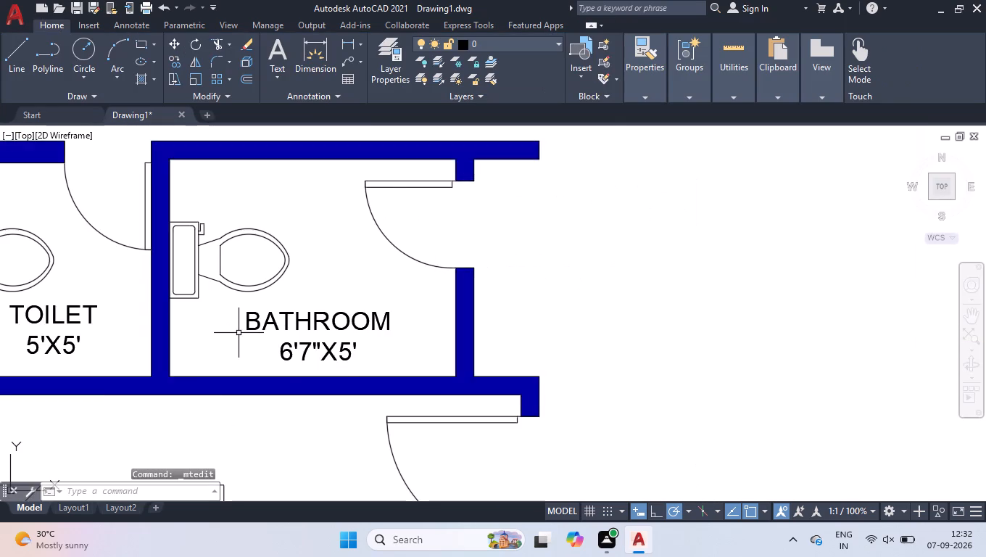
pyautogui.scroll(-2, 239, 333)
pyautogui.scroll(-2, 353, 306)
pyautogui.scroll(2, 439, 320)
pyautogui.scroll(2, 501, 312)
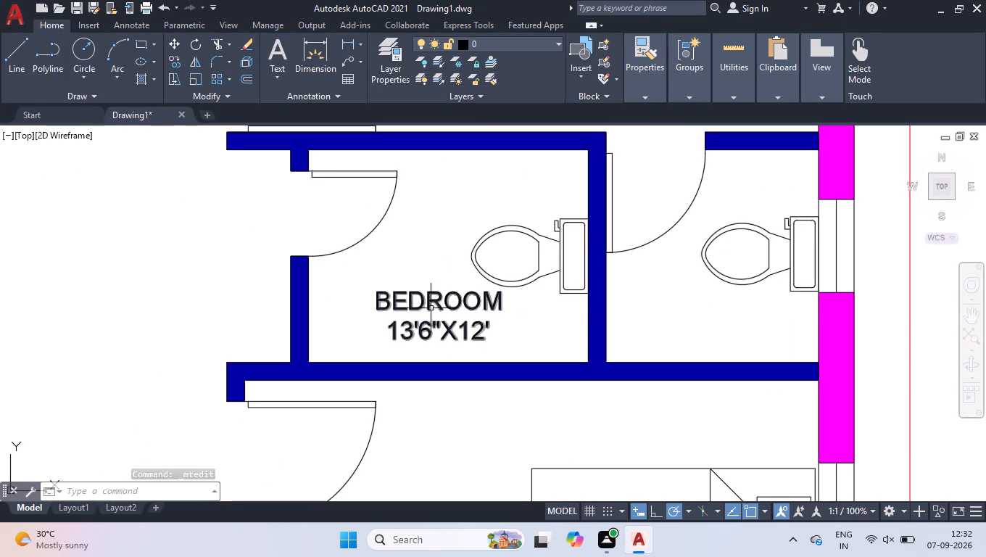
pyautogui.tripleClick(431, 306)
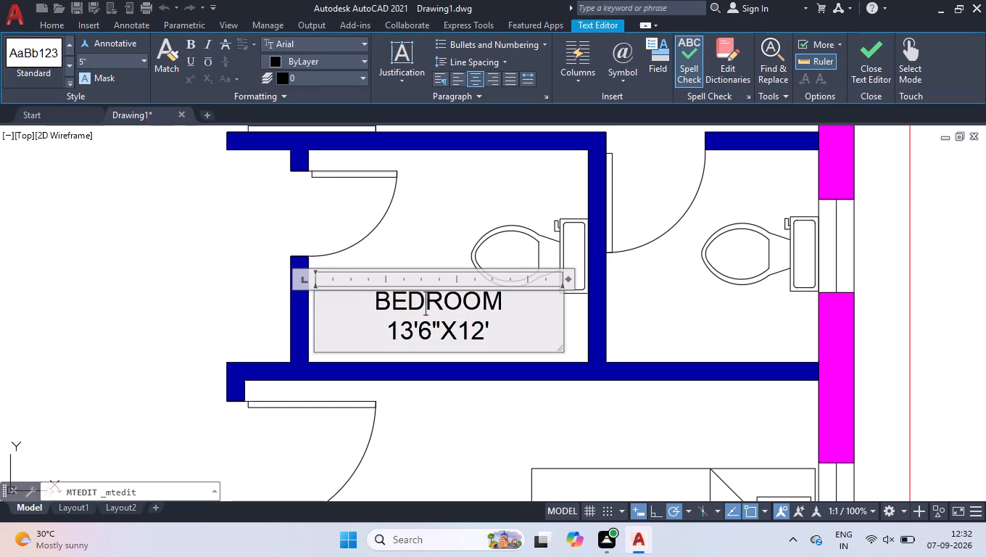
pyautogui.moveTo(503, 332); pyautogui.dragTo(257, 256)
pyautogui.write('BATHR')
pyautogui.press('o')
pyautogui.write('OM')
pyautogui.press('Return')
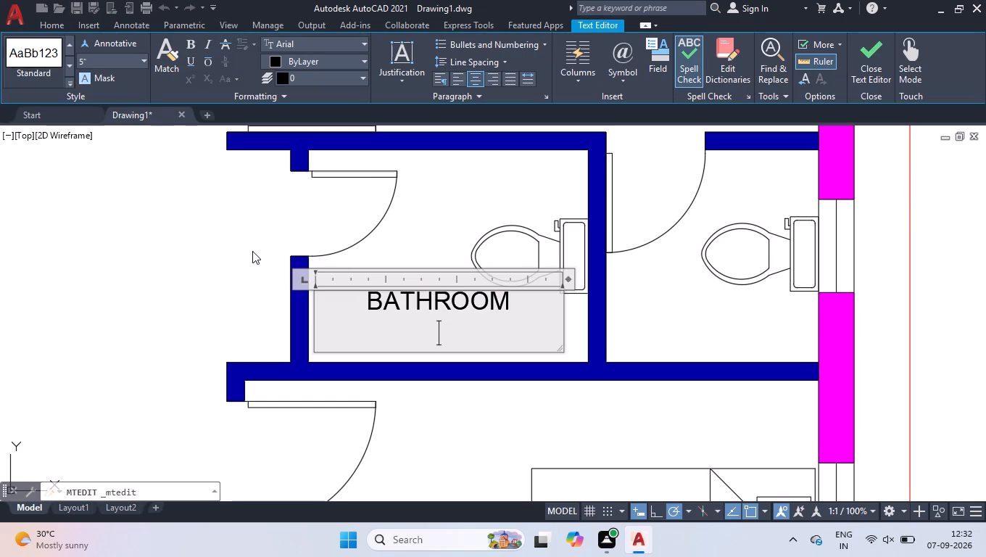
pyautogui.write('6\'7"X5\'')
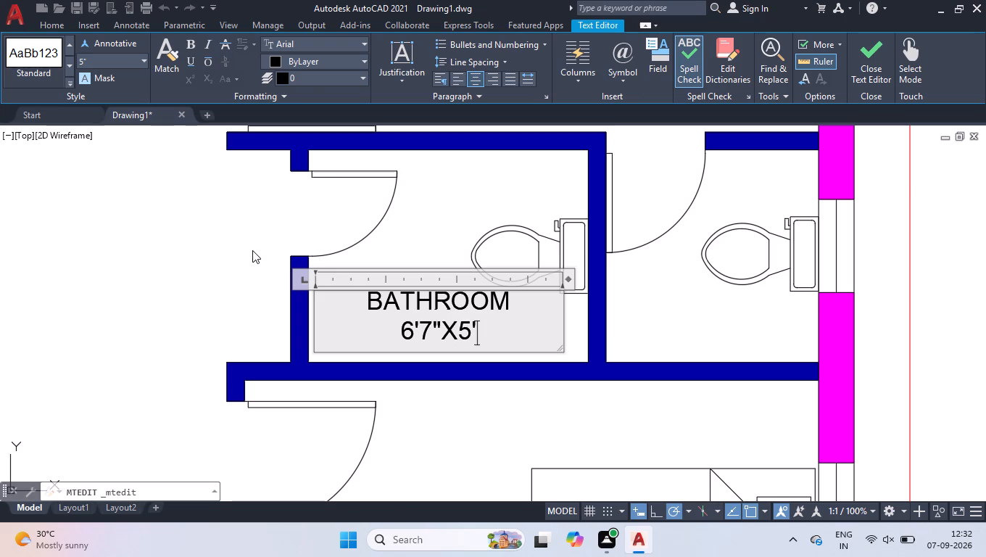
pyautogui.click(252, 250)
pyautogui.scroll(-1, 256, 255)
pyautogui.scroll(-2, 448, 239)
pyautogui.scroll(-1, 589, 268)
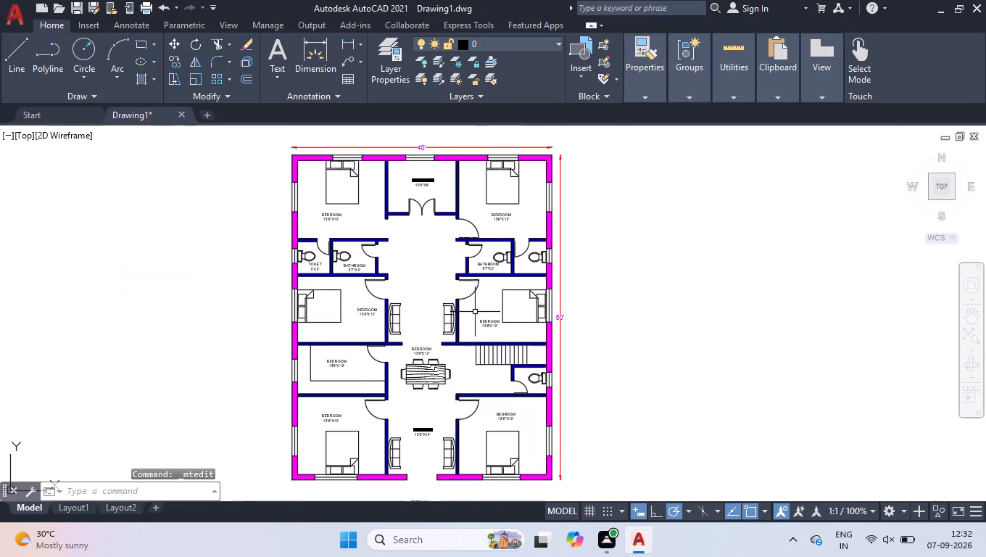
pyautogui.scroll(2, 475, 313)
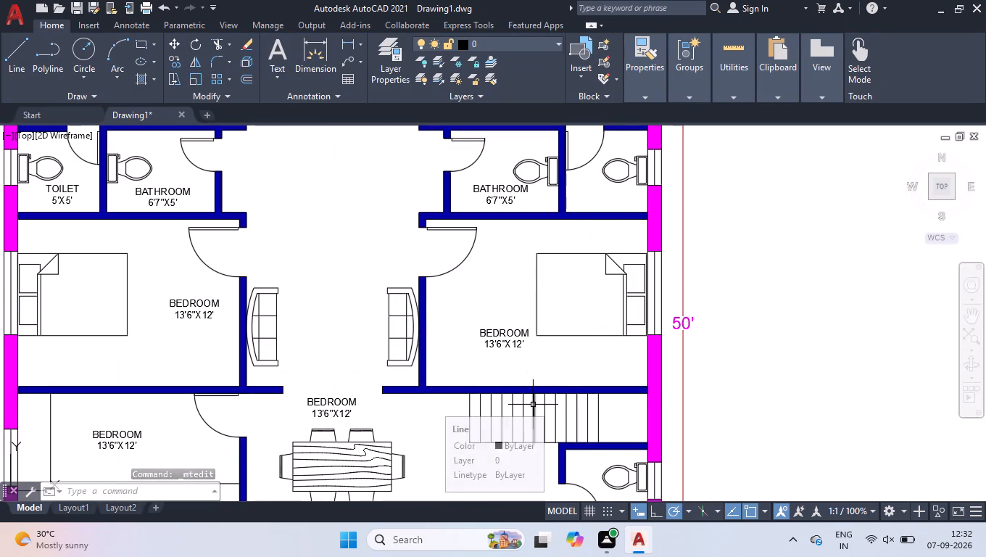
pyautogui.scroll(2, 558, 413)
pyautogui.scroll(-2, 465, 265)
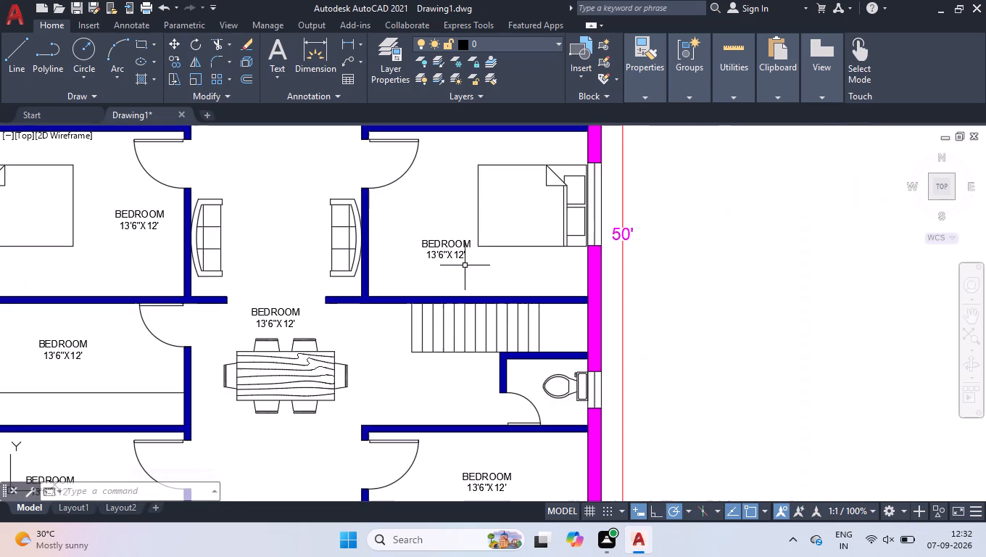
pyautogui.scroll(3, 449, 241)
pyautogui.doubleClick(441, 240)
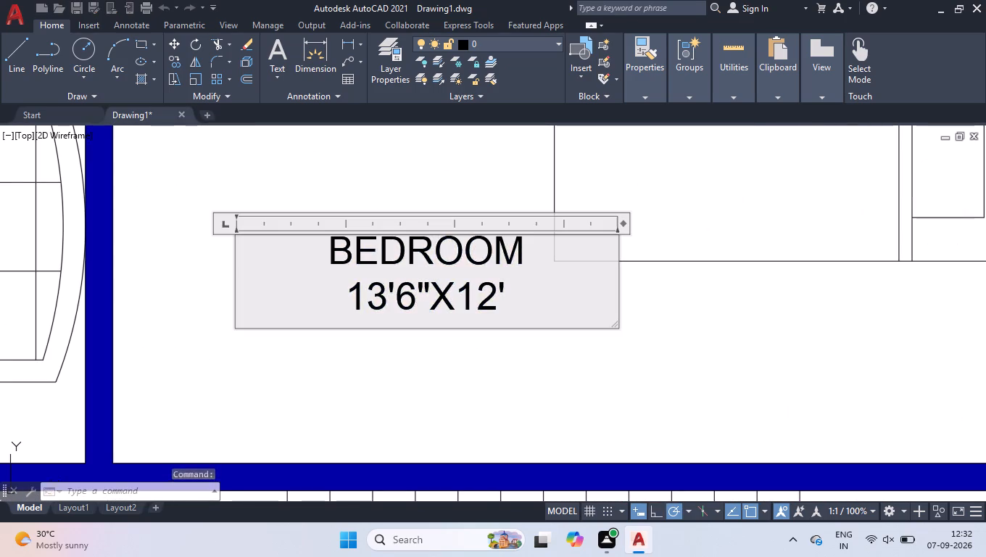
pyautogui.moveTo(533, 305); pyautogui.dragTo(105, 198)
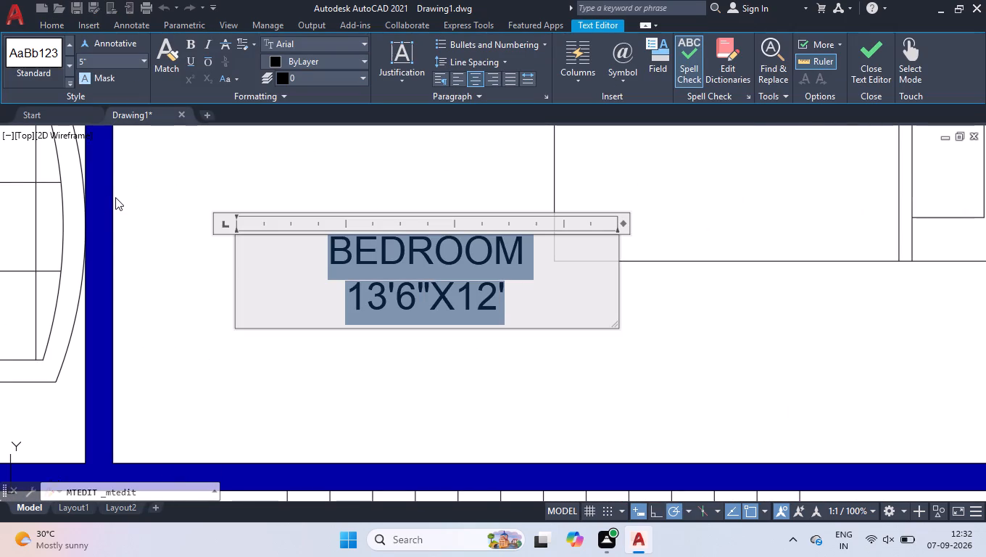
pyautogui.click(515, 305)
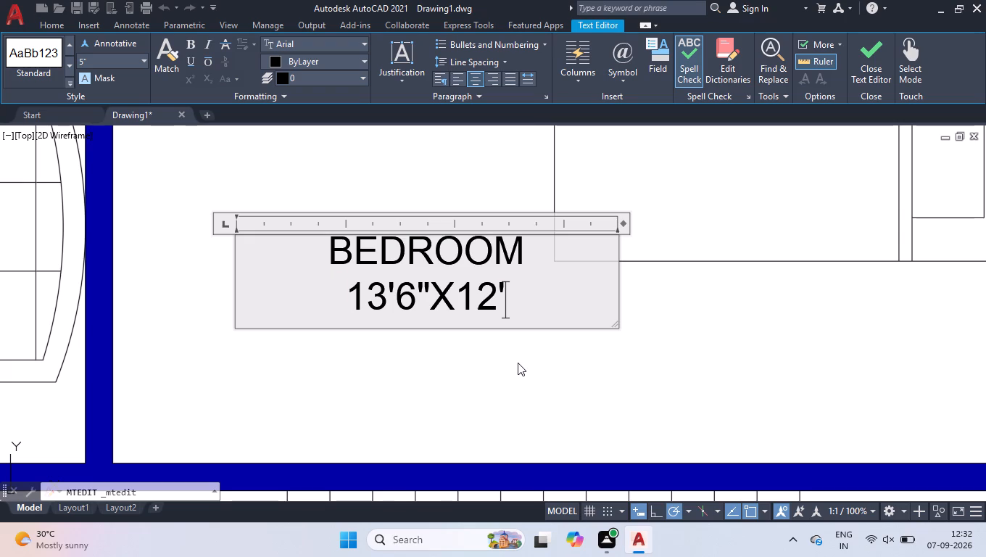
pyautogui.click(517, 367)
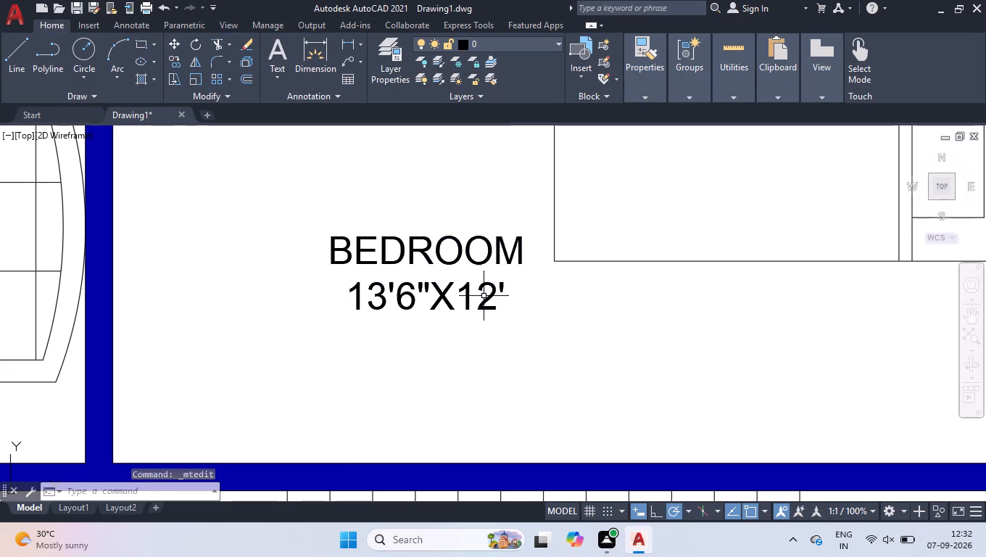
# Change the size line of the middle-right bedroom's label to 13'6"X10'2".
pyautogui.doubleClick(484, 296)
pyautogui.doubleClick(487, 303)
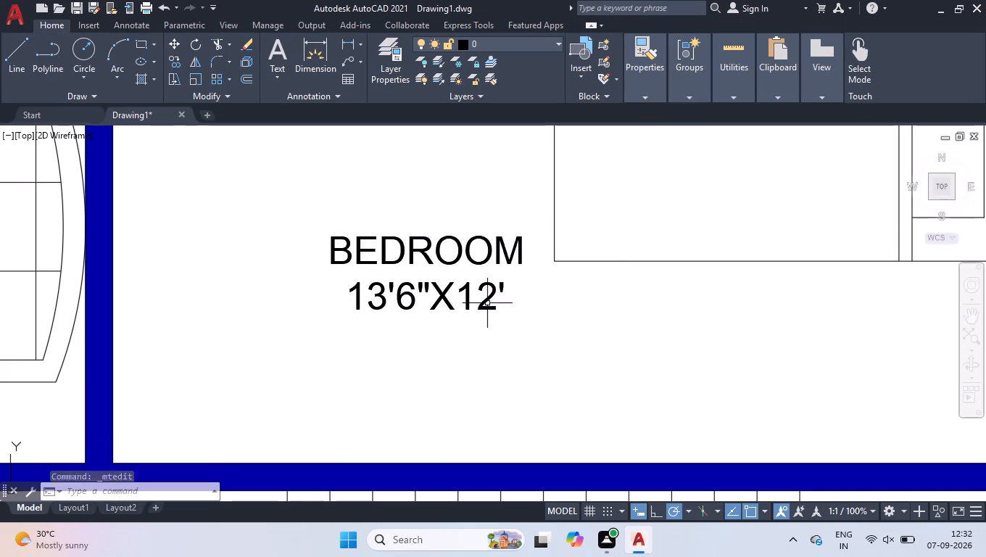
pyautogui.doubleClick(485, 300)
pyautogui.doubleClick(484, 302)
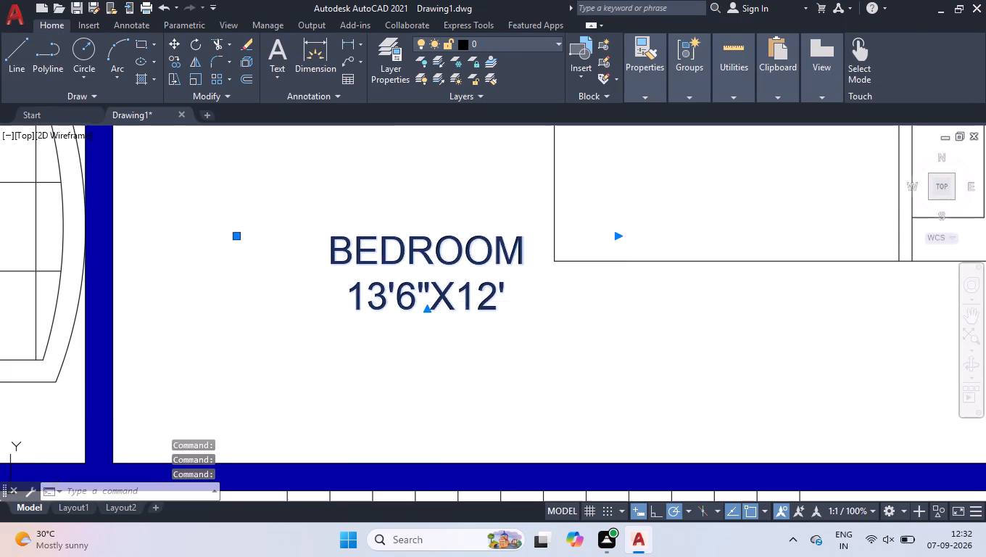
pyautogui.click(503, 314)
pyautogui.press('BackSpace')
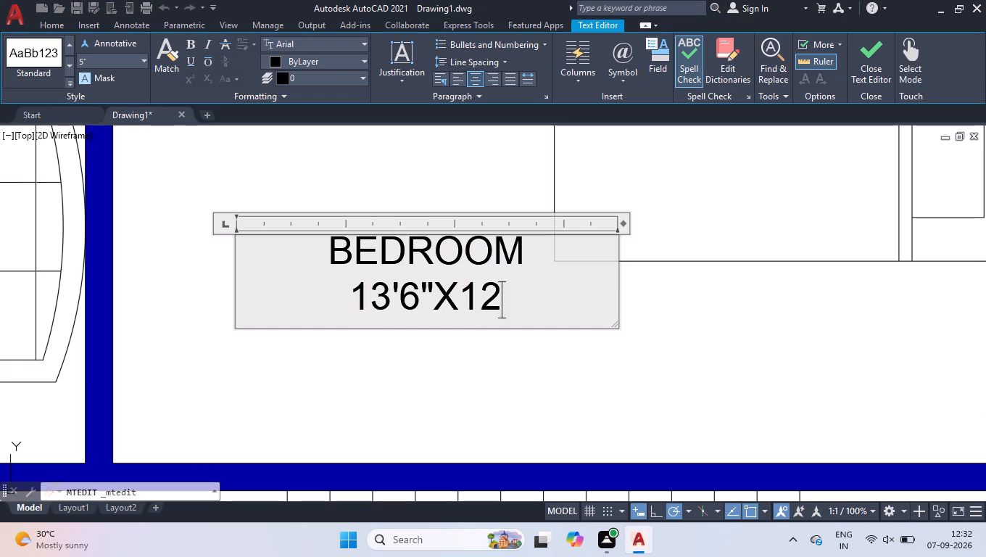
pyautogui.press('BackSpace')
pyautogui.write('0\'2"')
pyautogui.click(468, 376)
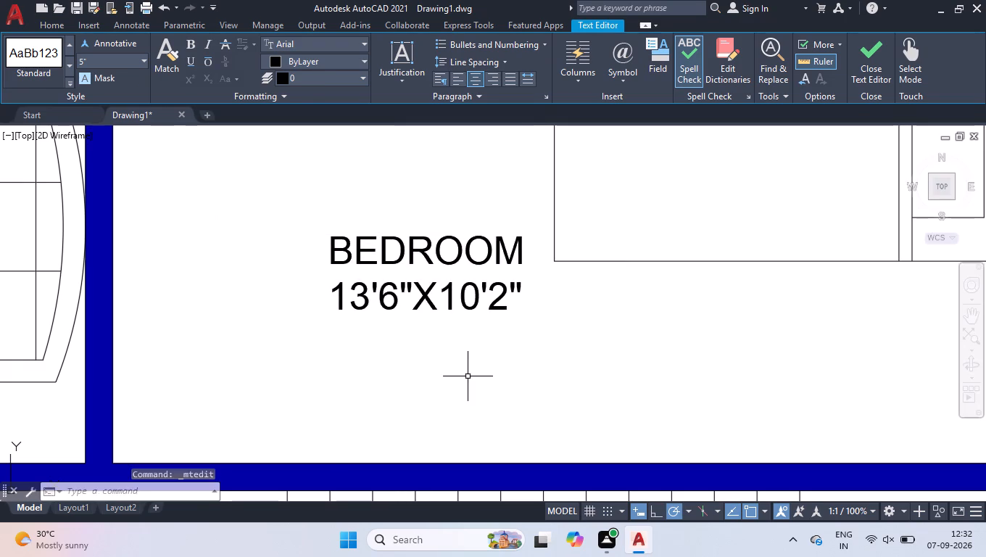
# Change the size line of the middle-left bedroom's label to 13'6"X10'2".
pyautogui.scroll(-3, 515, 365)
pyautogui.scroll(-1, 553, 318)
pyautogui.scroll(3, 319, 340)
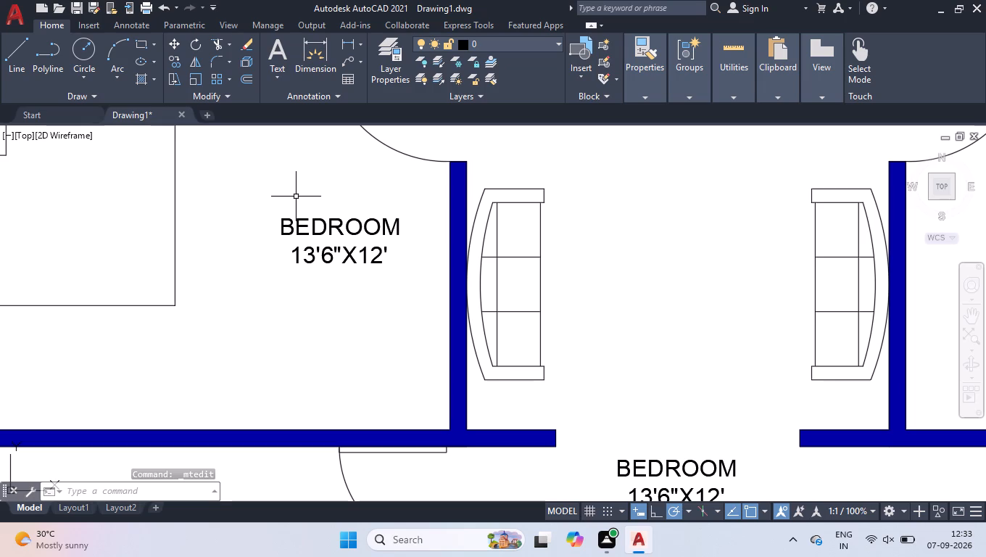
pyautogui.scroll(1, 307, 180)
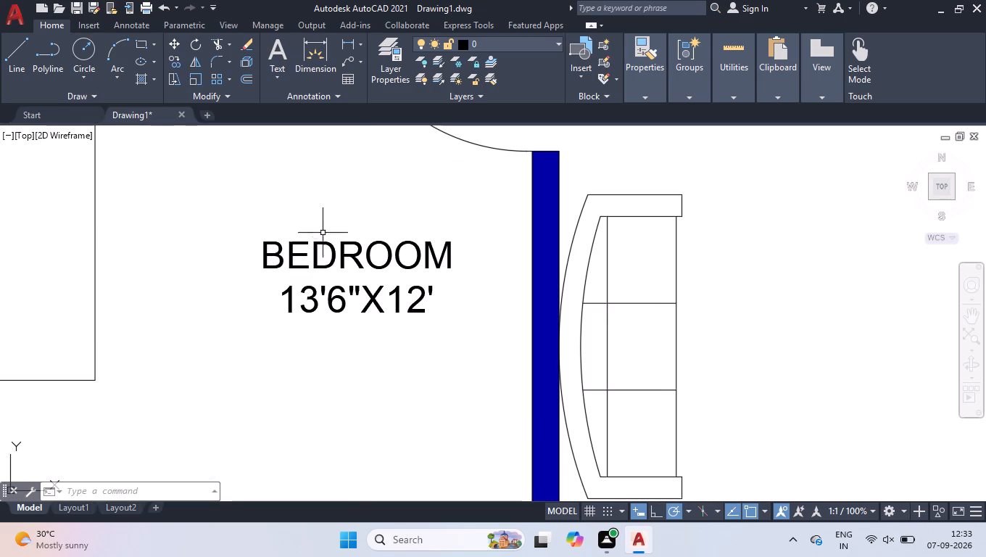
pyautogui.doubleClick(324, 242)
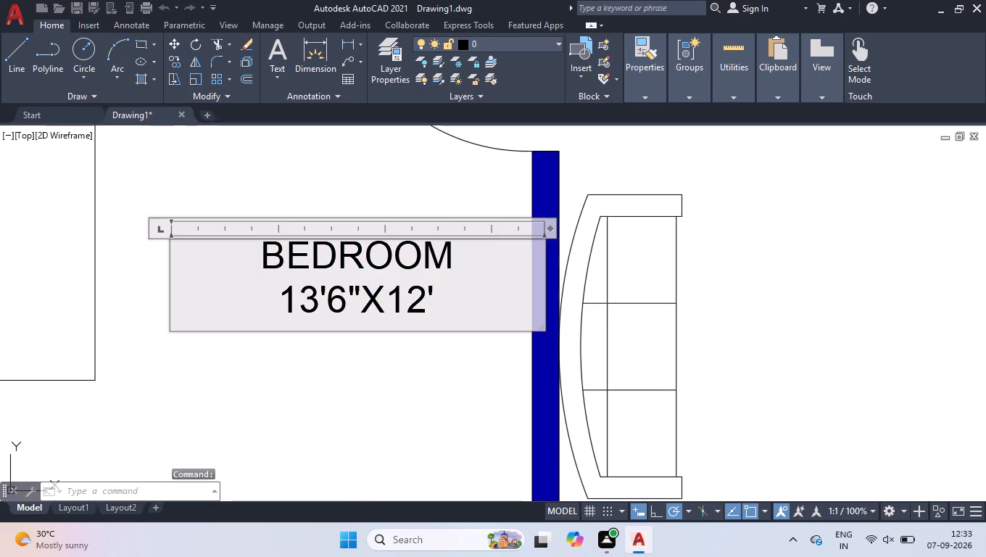
pyautogui.click(420, 303)
pyautogui.press('BackSpace')
pyautogui.press('0')
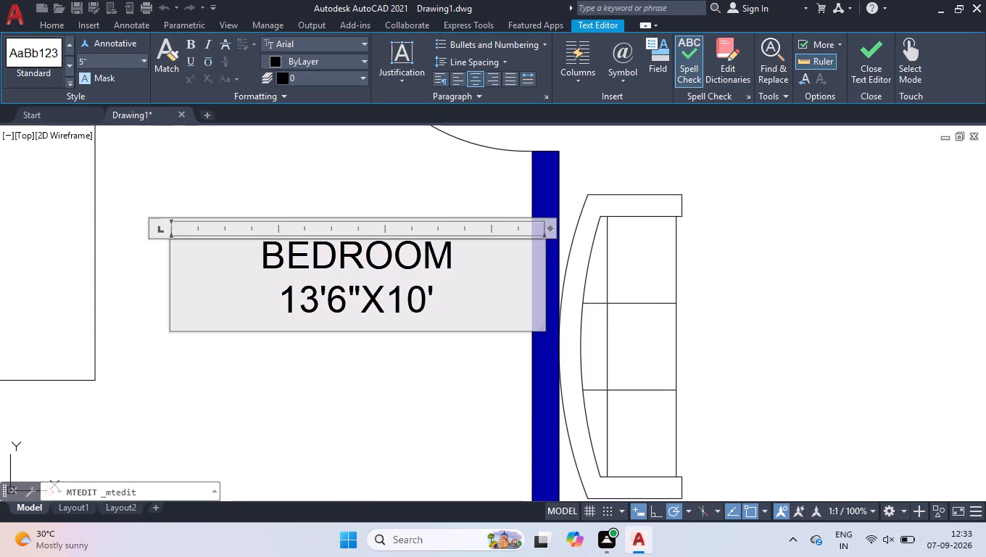
pyautogui.press('Right')
pyautogui.press('2')
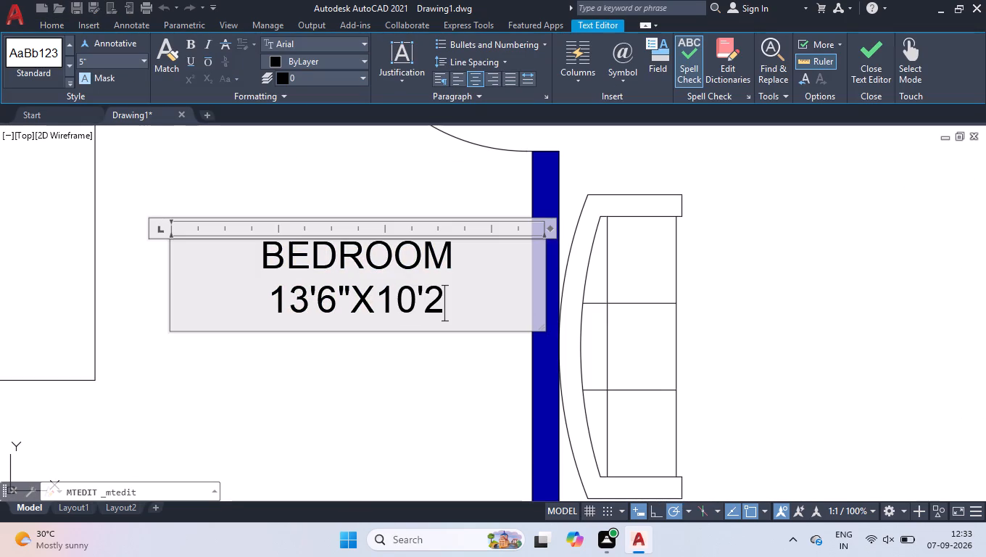
pyautogui.hotkey('shift', '"')
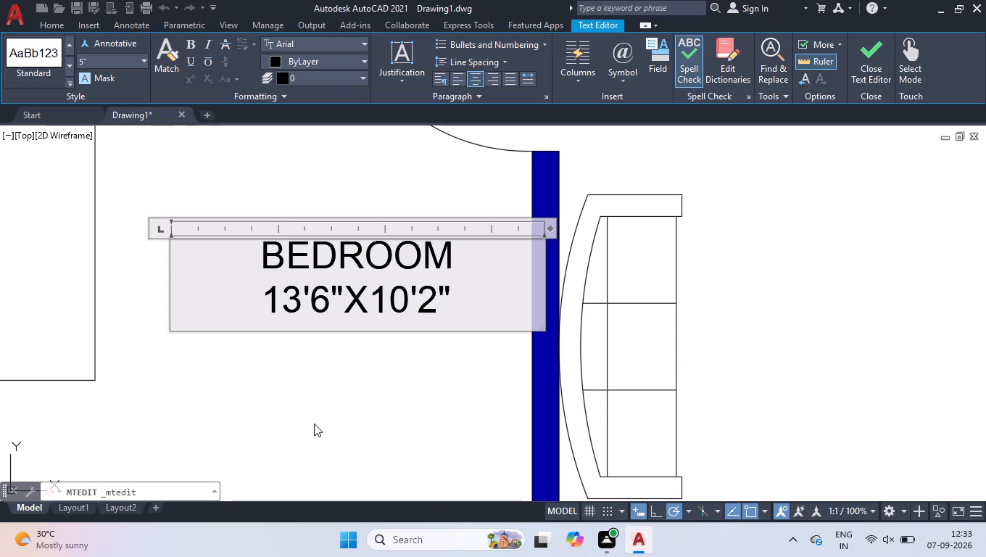
pyautogui.click(314, 424)
# Change the label in the room below the middle-left bedroom to KITCHEN with 13'-6" X 7'-6" on the second line.
pyautogui.scroll(-2, 323, 407)
pyautogui.scroll(-3, 422, 326)
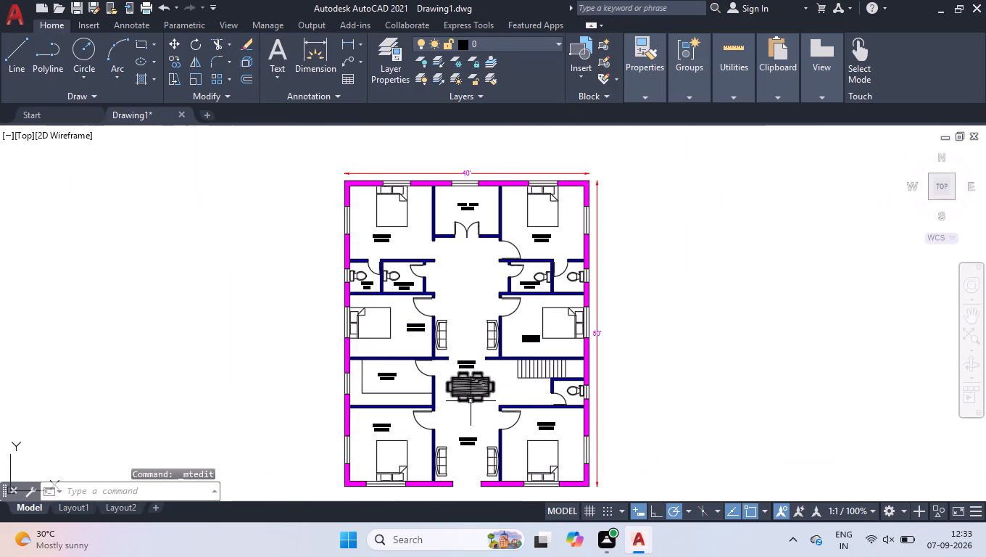
pyautogui.scroll(1, 471, 402)
pyautogui.scroll(2, 276, 378)
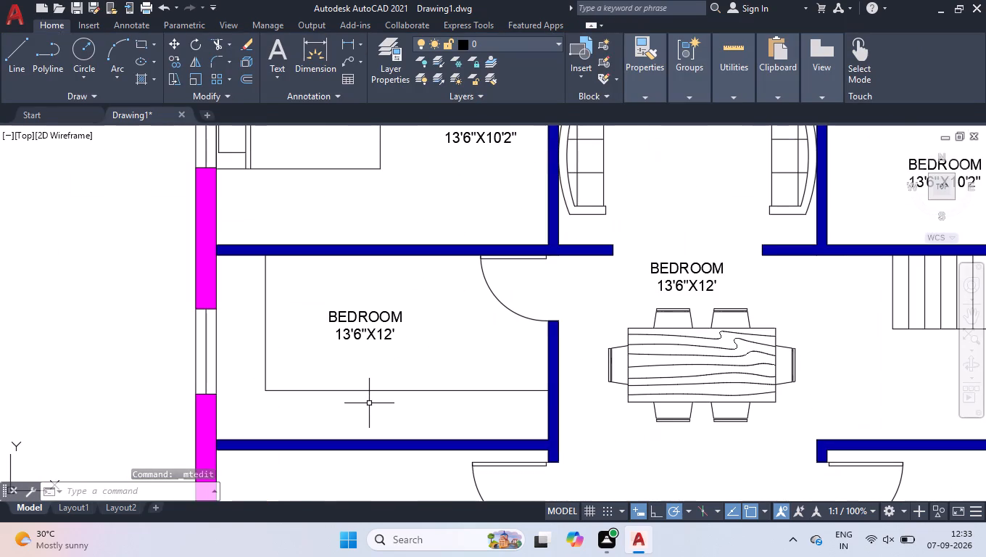
pyautogui.scroll(2, 357, 382)
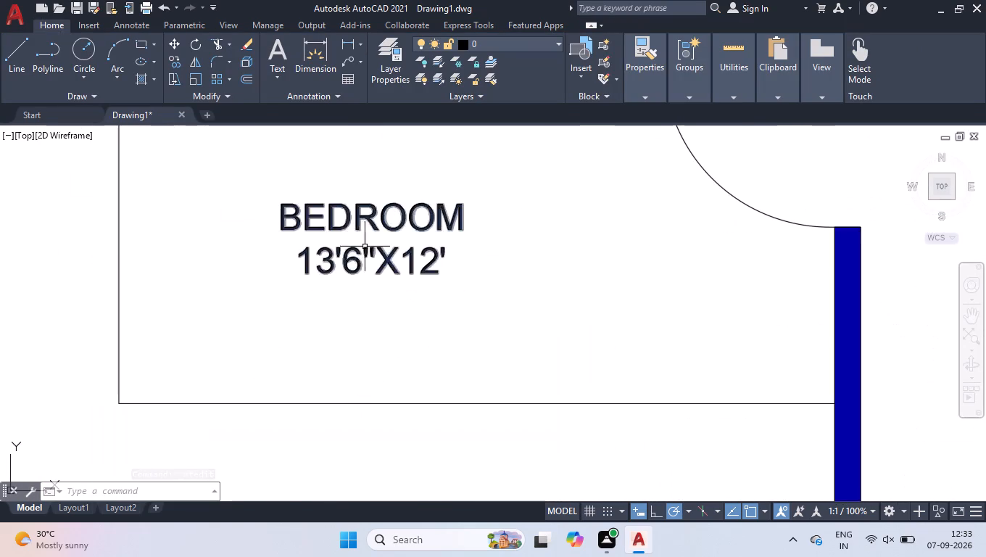
pyautogui.scroll(1, 336, 199)
pyautogui.doubleClick(336, 212)
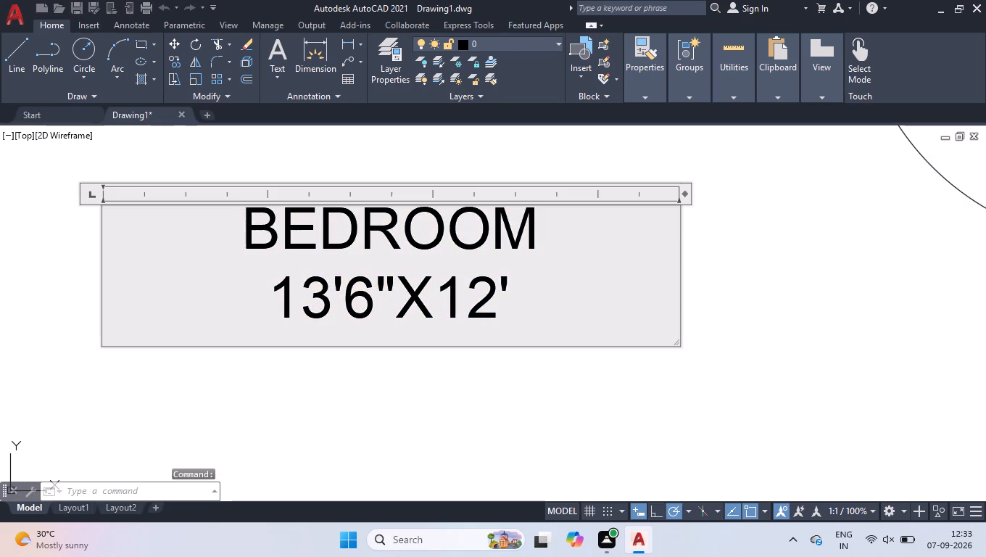
pyautogui.moveTo(554, 322); pyautogui.dragTo(0, 177)
pyautogui.press('k')
pyautogui.press('i')
pyautogui.press('t')
pyautogui.press('c')
pyautogui.press('h')
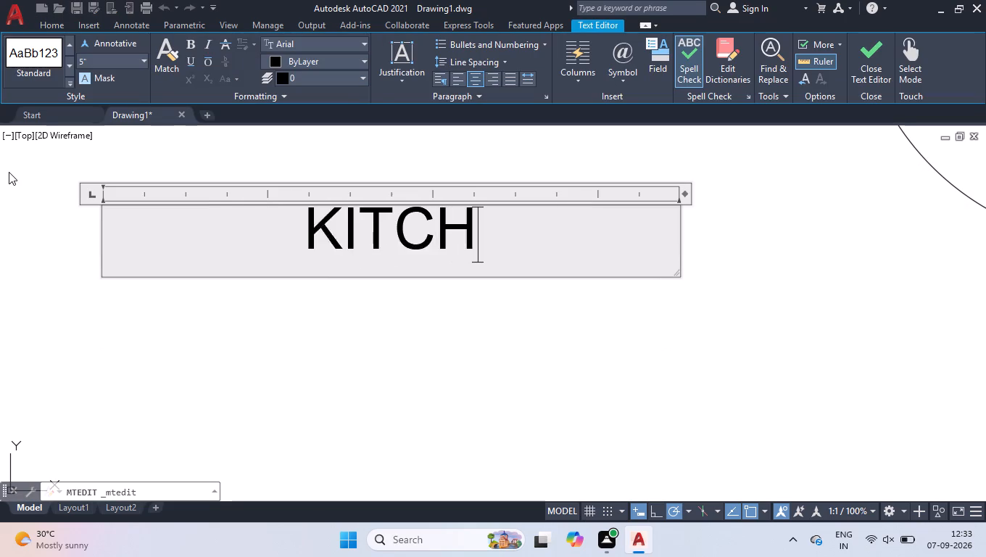
pyautogui.press('e')
pyautogui.press('n')
pyautogui.press('Return')
pyautogui.press('1')
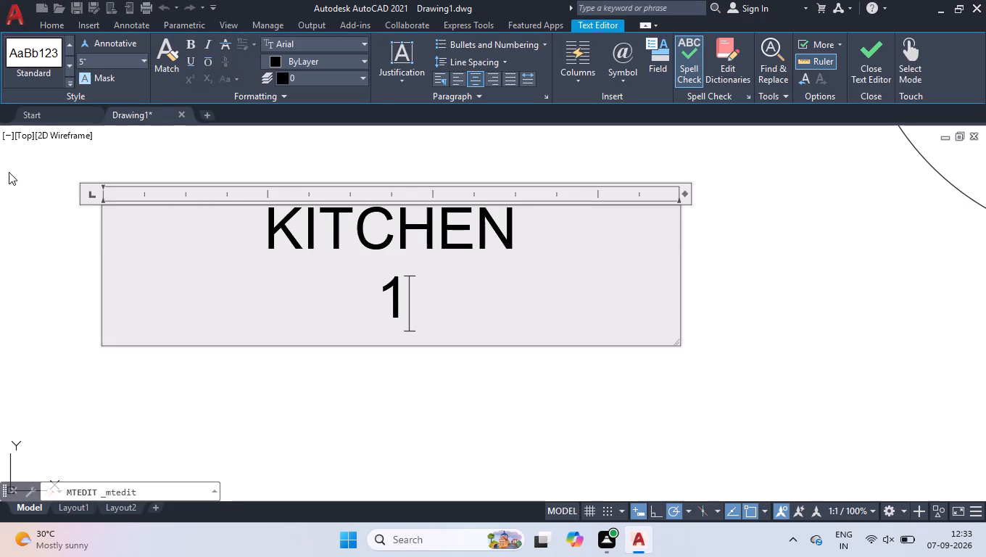
pyautogui.press('3')
pyautogui.press("'")
pyautogui.press('-')
pyautogui.press('6')
pyautogui.write('"')
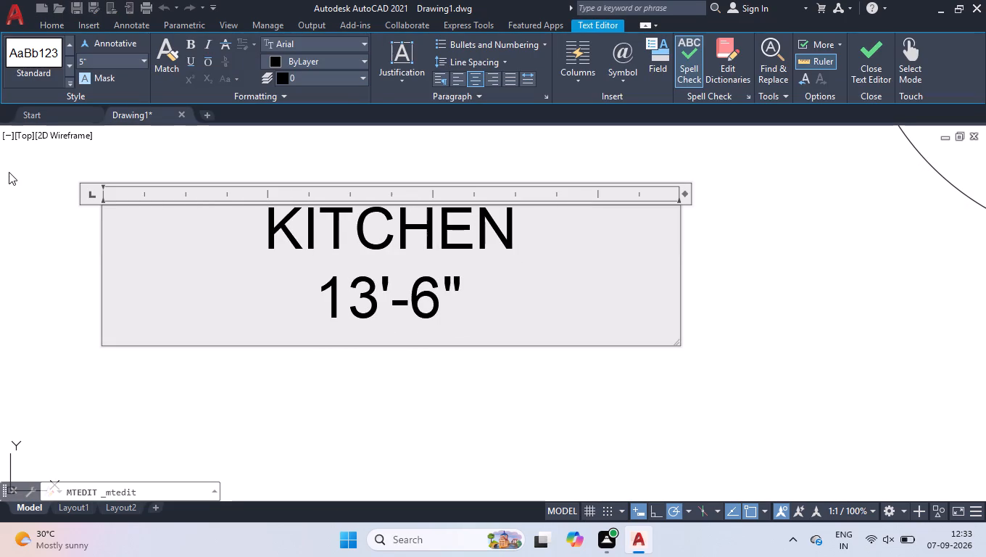
pyautogui.press('space')
pyautogui.press('x')
pyautogui.press('space')
pyautogui.press('7')
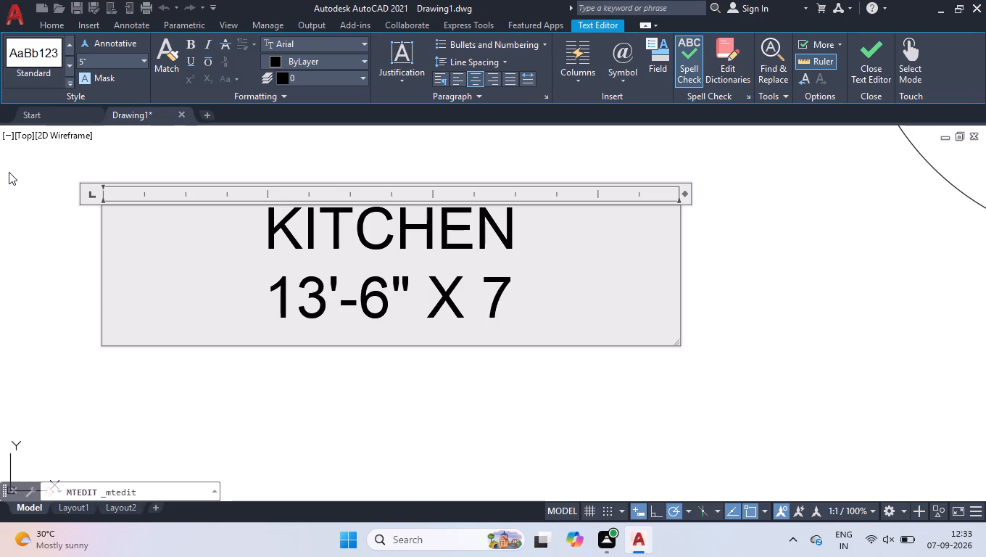
pyautogui.press("'")
pyautogui.press('-')
pyautogui.press('6')
pyautogui.hotkey('shift', '"')
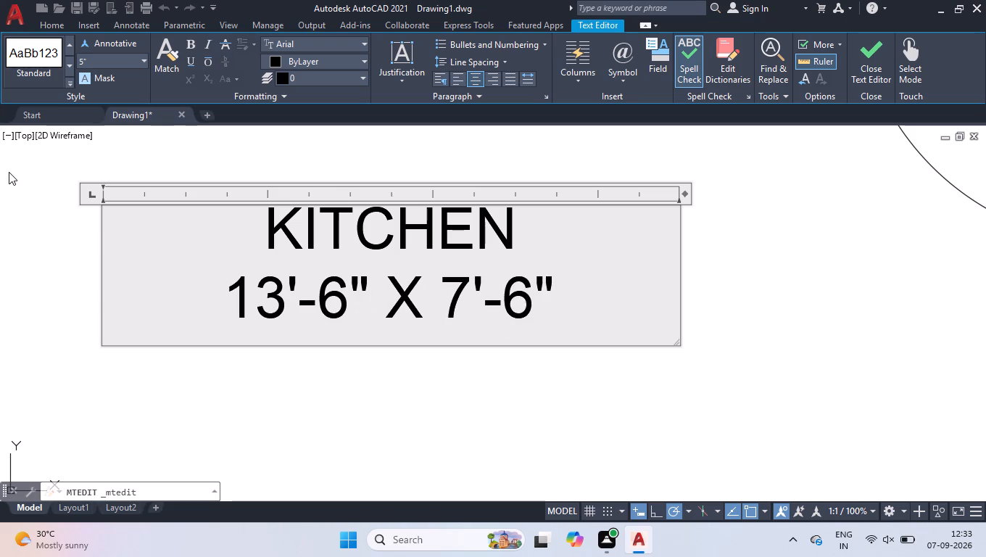
pyautogui.click(174, 421)
# Change the label above the dining table to DINING with 10'-6" X 19'-11" on the second line.
pyautogui.scroll(-2, 172, 385)
pyautogui.scroll(-3, 207, 329)
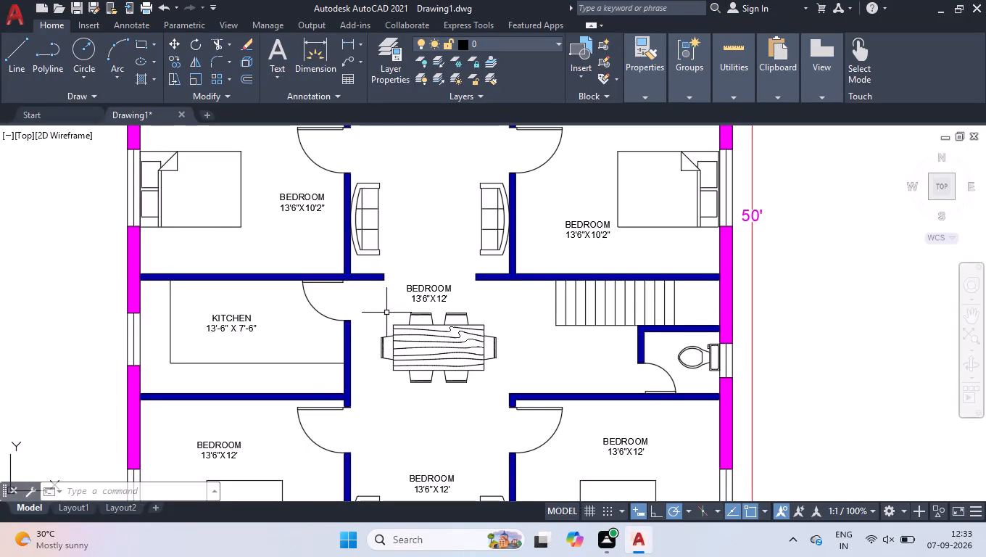
pyautogui.doubleClick(413, 289)
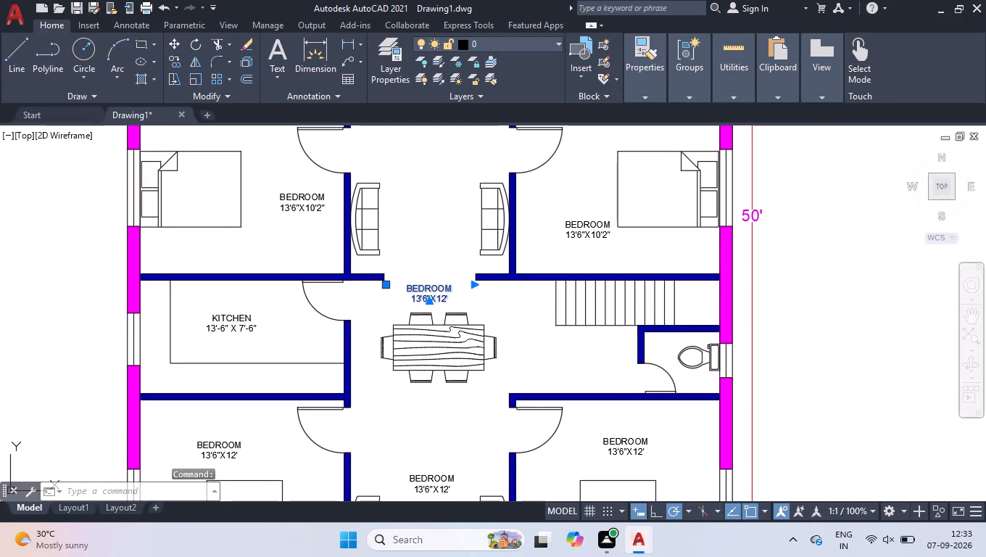
pyautogui.scroll(3, 413, 289)
pyautogui.moveTo(541, 322); pyautogui.dragTo(215, 217)
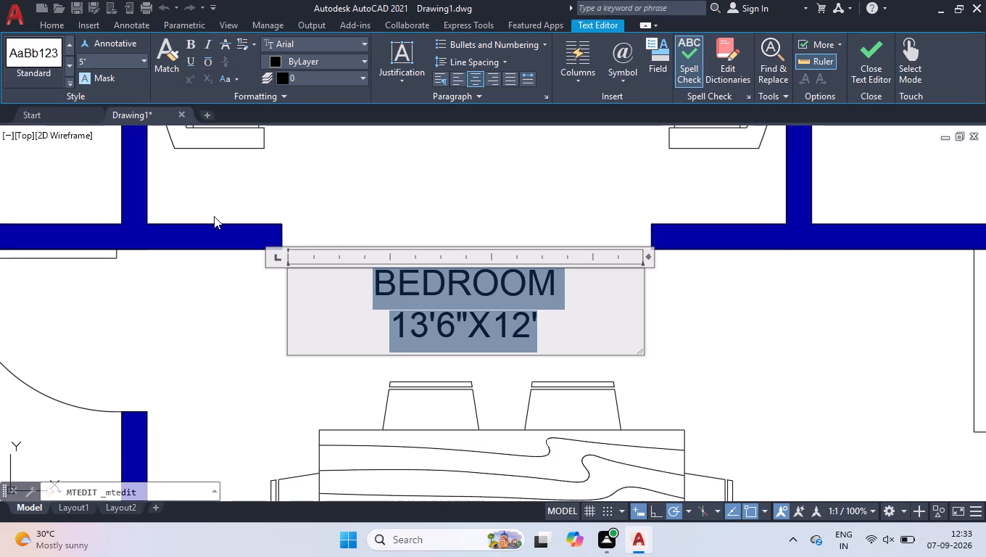
pyautogui.scroll(-3, 302, 284)
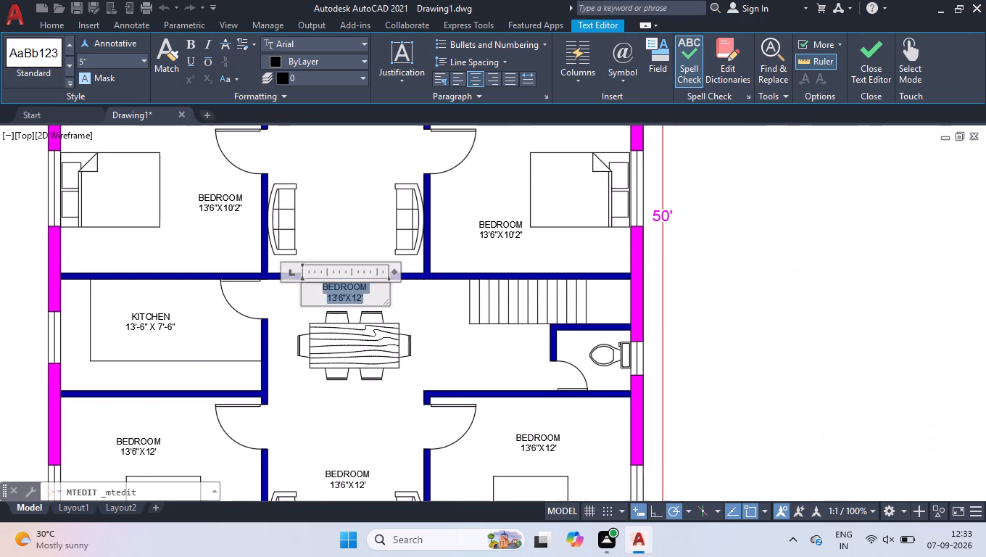
pyautogui.scroll(-1, 416, 265)
pyautogui.scroll(5, 370, 278)
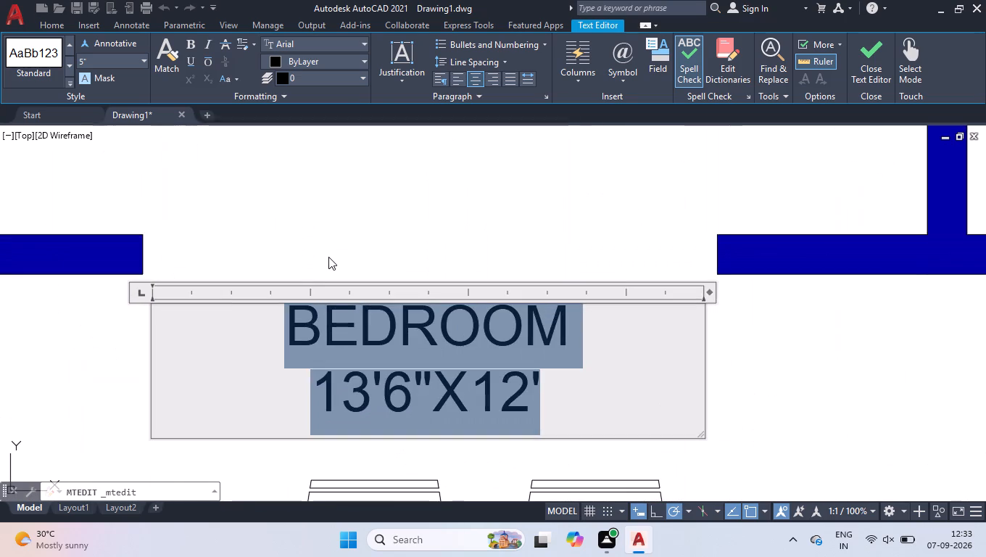
pyautogui.press('d')
pyautogui.write('INING')
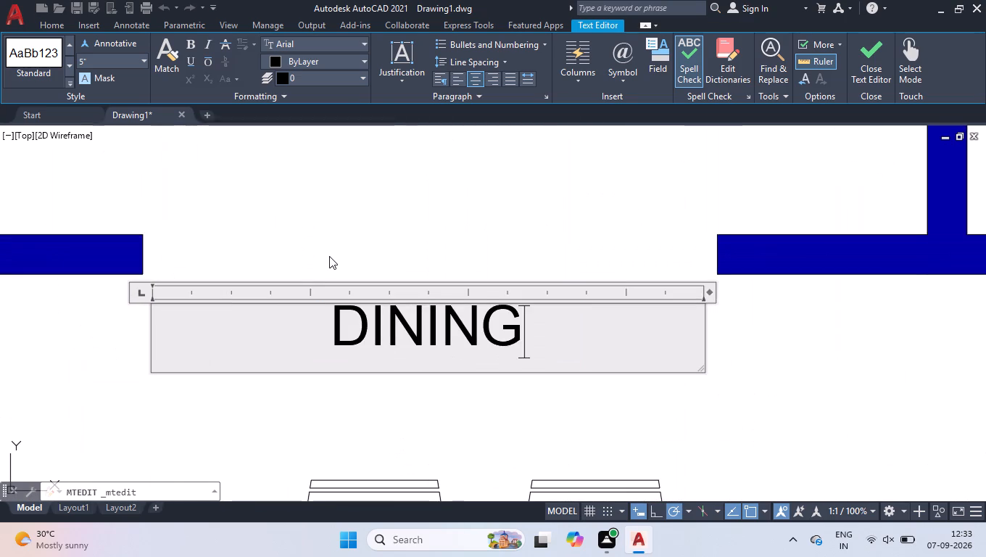
pyautogui.press('Return')
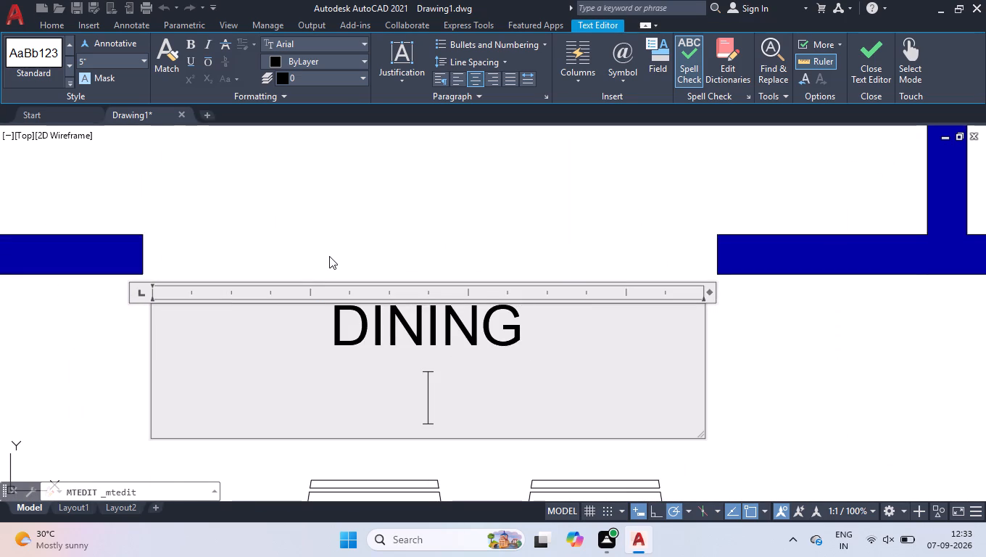
pyautogui.write('10')
pyautogui.write('\'-6" X')
pyautogui.press('space')
pyautogui.press('1')
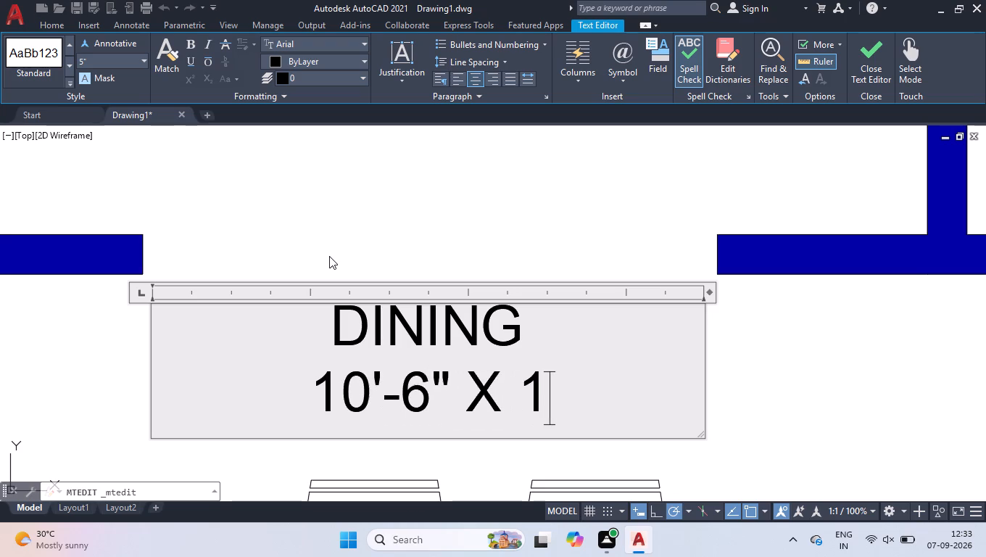
pyautogui.write('9\'-11"')
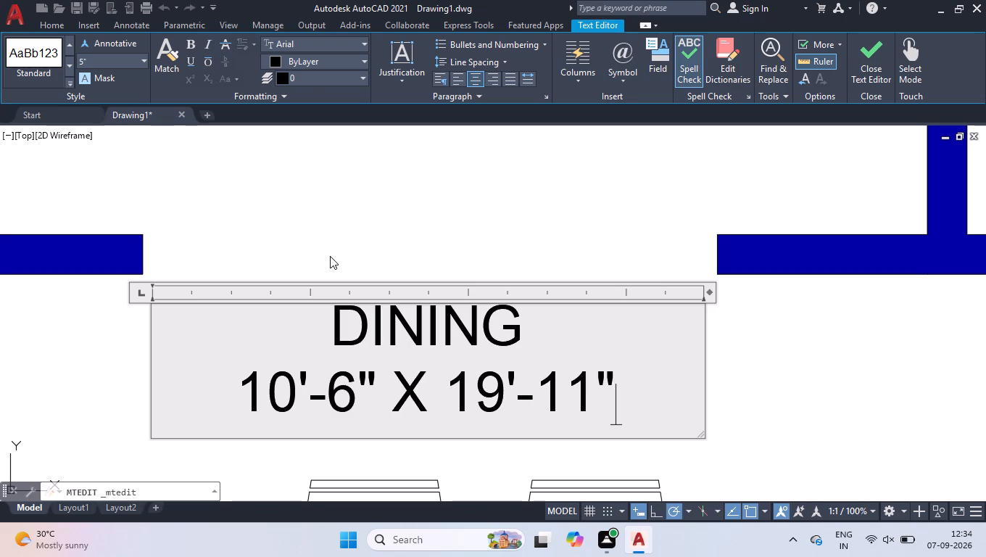
pyautogui.click(330, 256)
# Replace the label between the two sofas in the lower central hall with LIVING, without a size line.
pyautogui.scroll(-4, 328, 259)
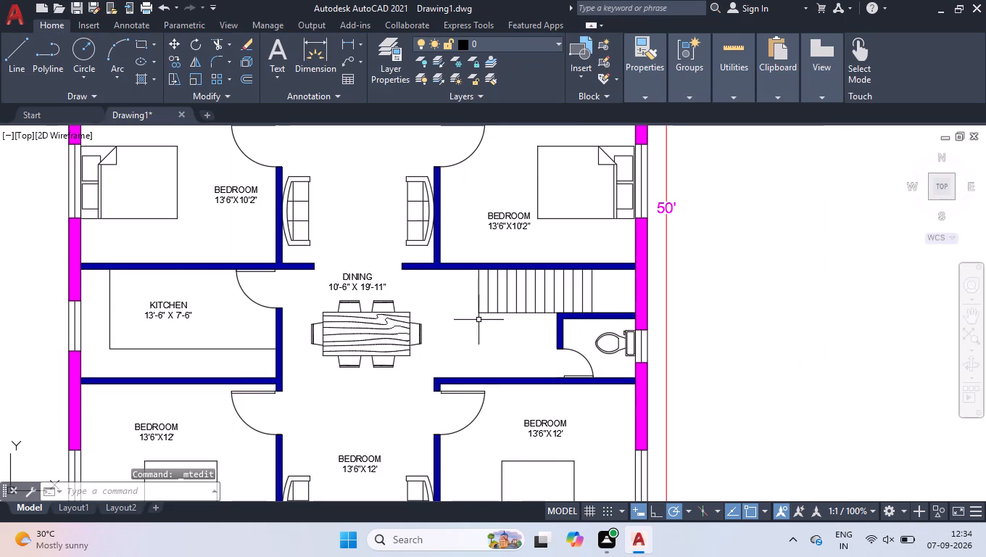
pyautogui.scroll(-1, 479, 320)
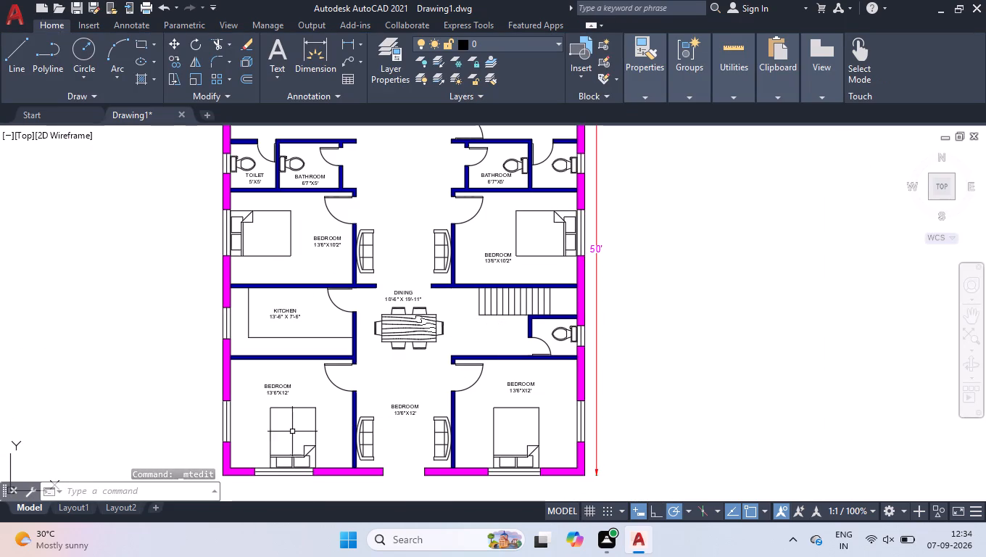
pyautogui.scroll(2, 286, 434)
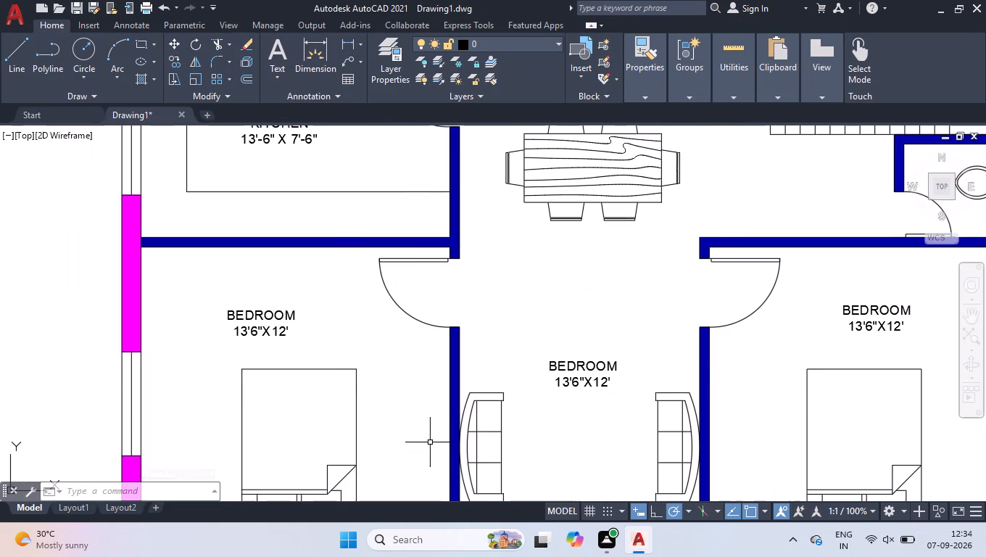
pyautogui.scroll(-1, 430, 442)
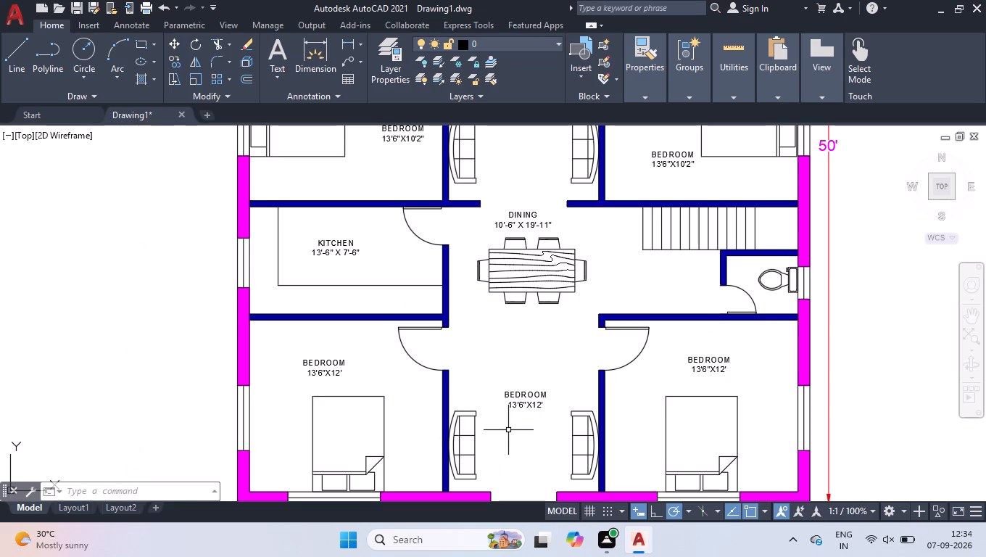
pyautogui.scroll(2, 508, 428)
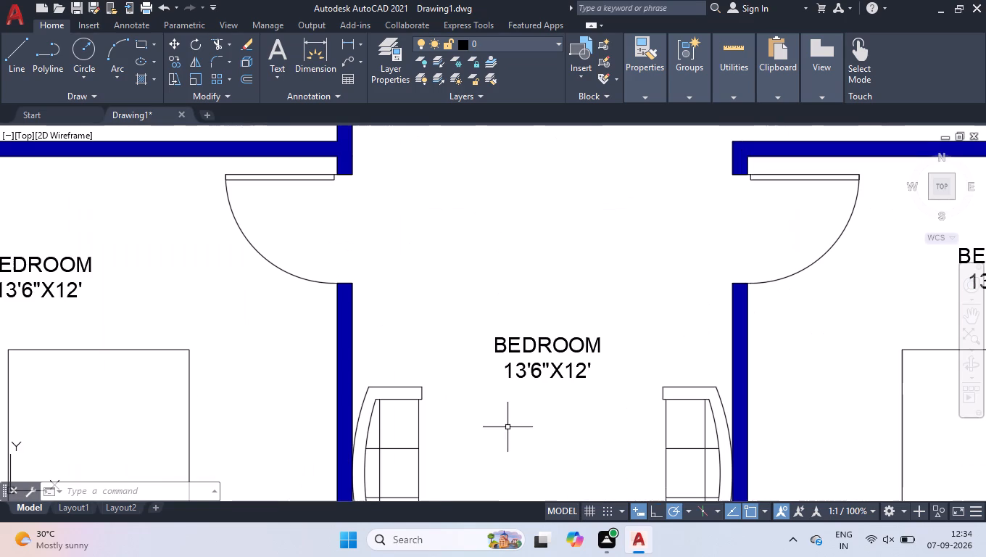
pyautogui.doubleClick(520, 337)
pyautogui.moveTo(615, 384); pyautogui.dragTo(597, 375)
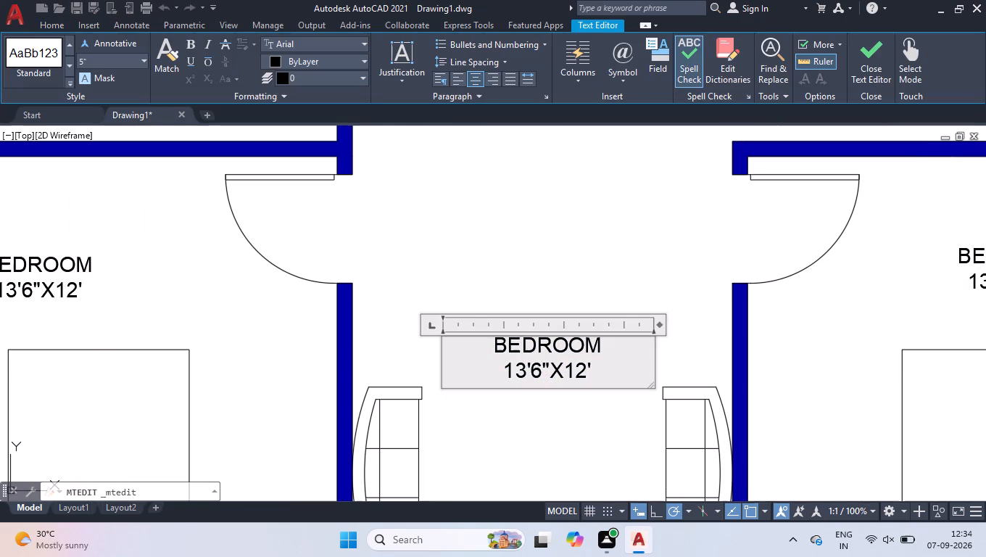
pyautogui.moveTo(597, 375); pyautogui.dragTo(142, 242)
pyautogui.write('LI')
pyautogui.press('v')
pyautogui.press('i')
pyautogui.press('n')
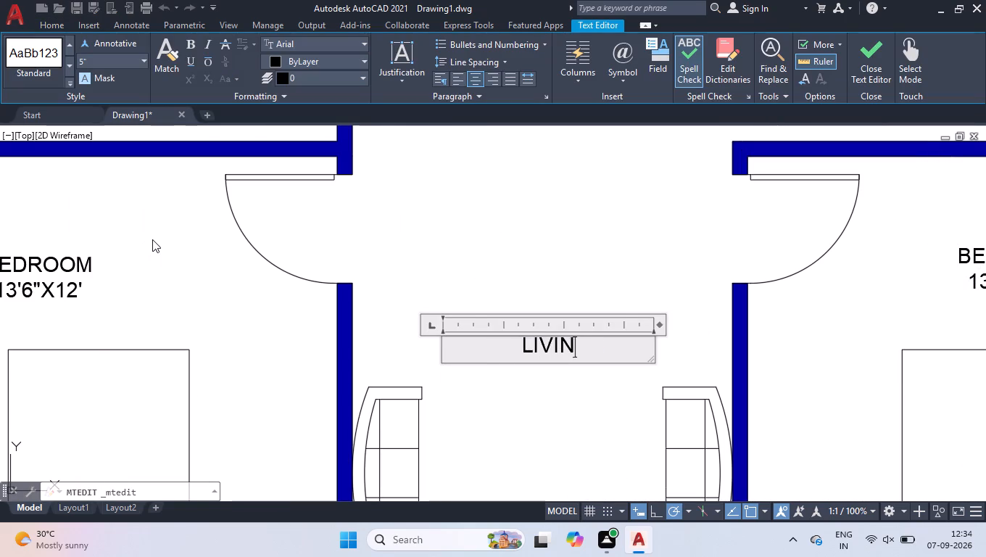
pyautogui.press('g')
pyautogui.click(150, 236)
# Replace the bedroom label outside the front wall opening with ENTRY, without a size line.
pyautogui.scroll(-3, 170, 257)
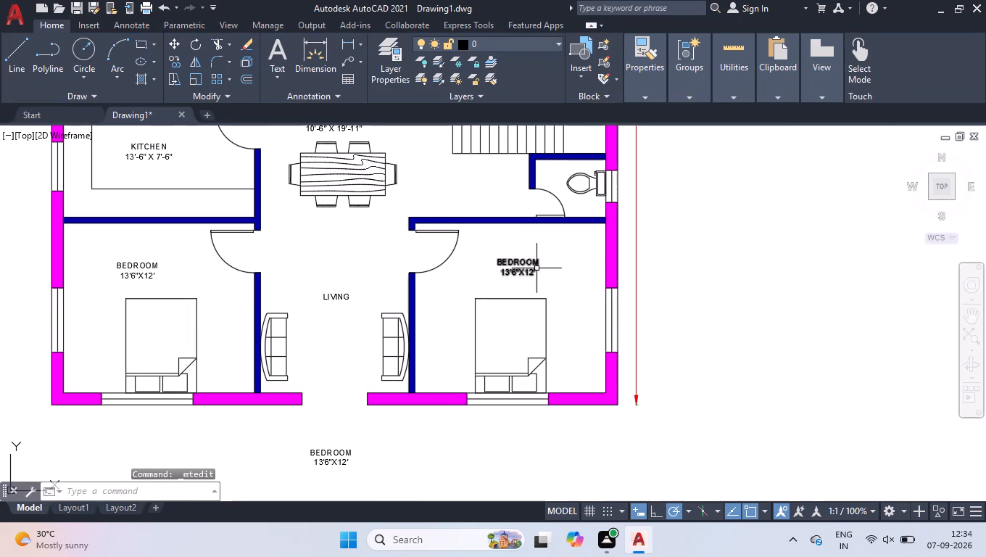
pyautogui.scroll(-1, 389, 379)
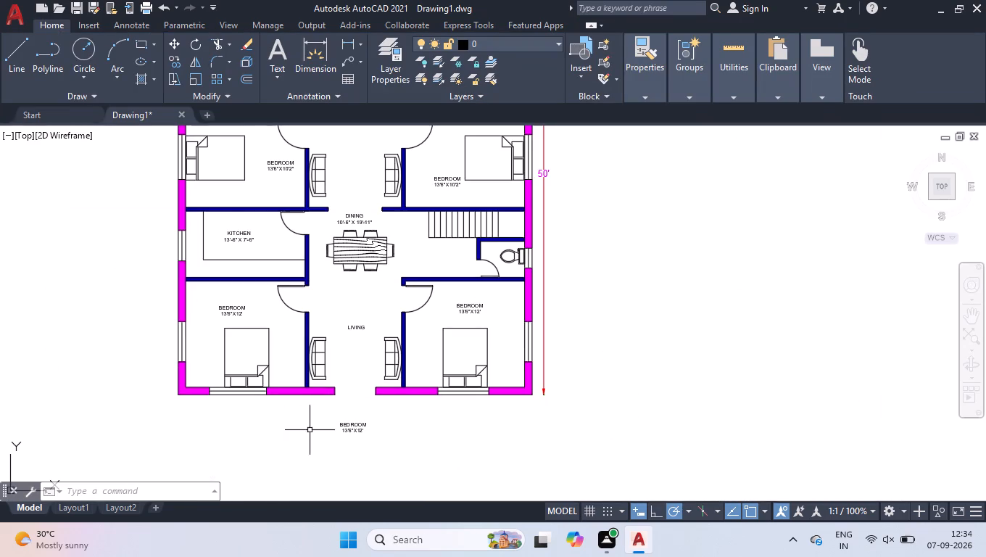
pyautogui.scroll(3, 315, 429)
pyautogui.doubleClick(415, 414)
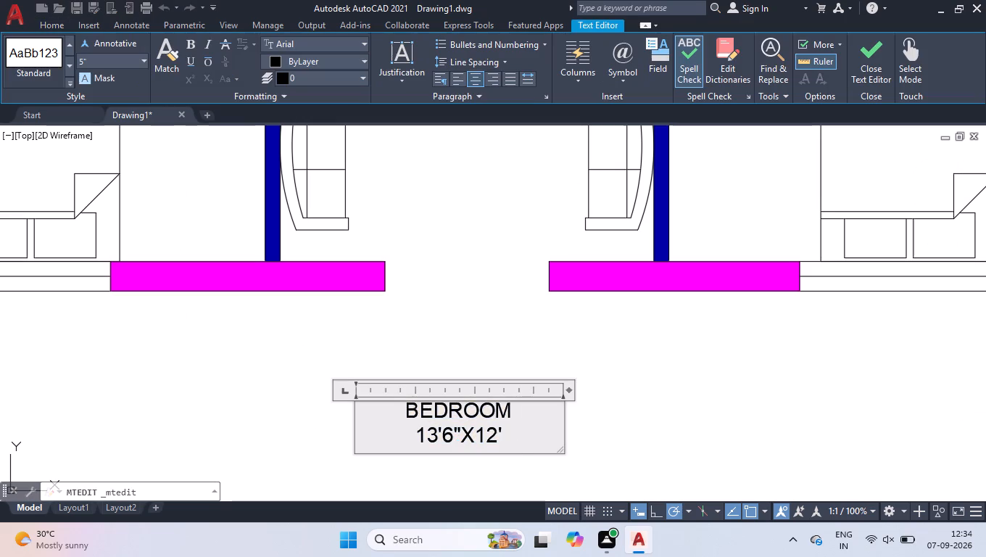
pyautogui.moveTo(518, 449); pyautogui.dragTo(147, 355)
pyautogui.write('ENTRY')
pyautogui.click(204, 349)
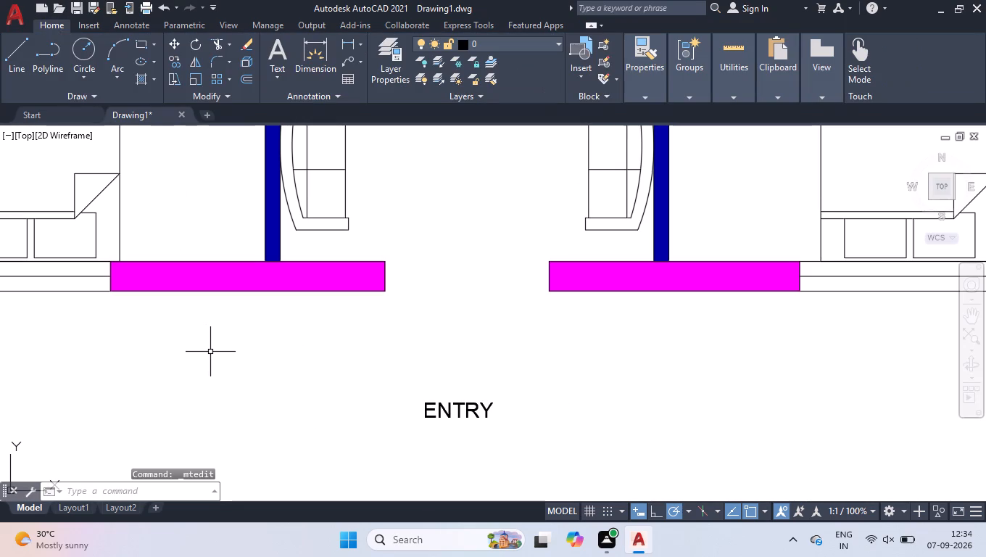
# With Ortho on, draw a three-sided line outline outside the front opening, 2' deep and about 14'-8" wide, ending on the outer wall.
pyautogui.press('l')
pyautogui.press('Return')
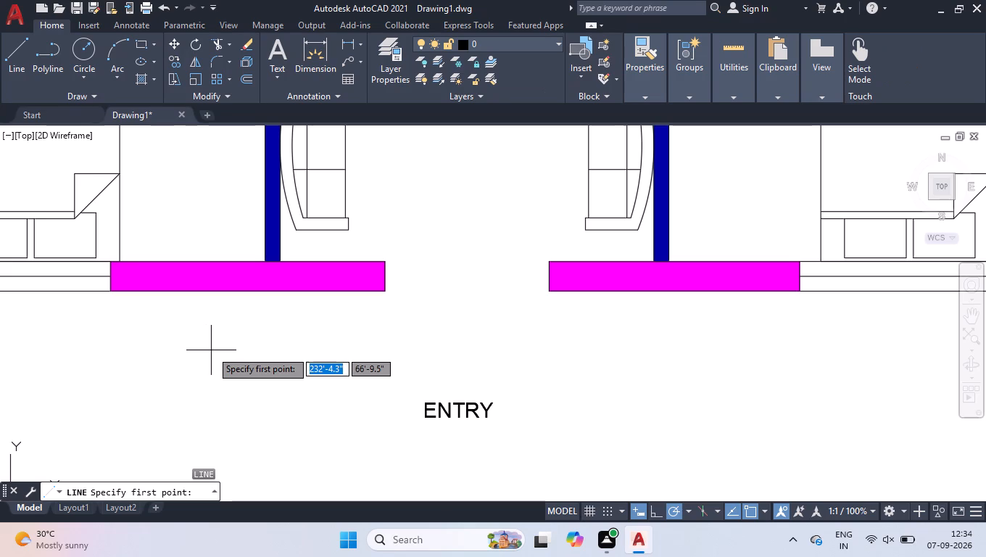
pyautogui.click(204, 295)
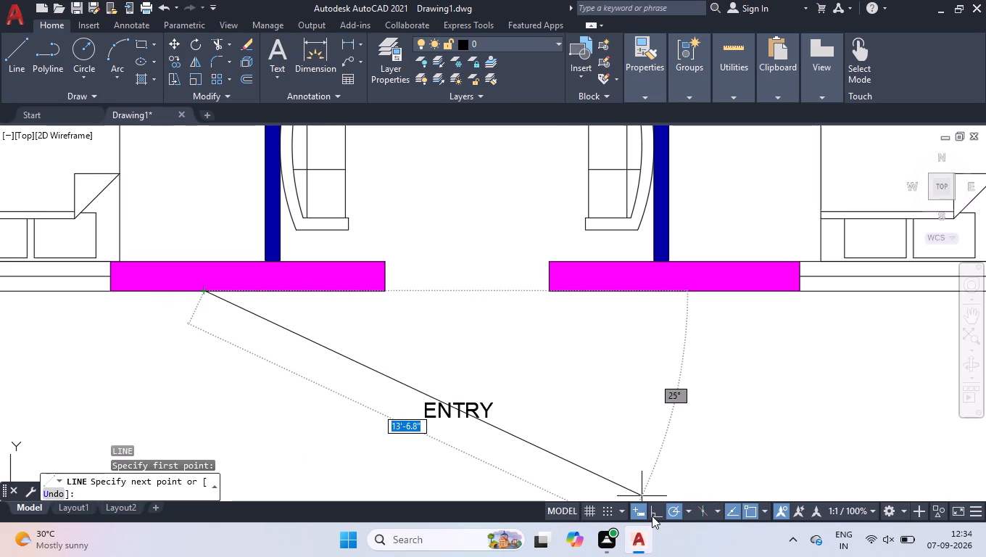
pyautogui.click(652, 516)
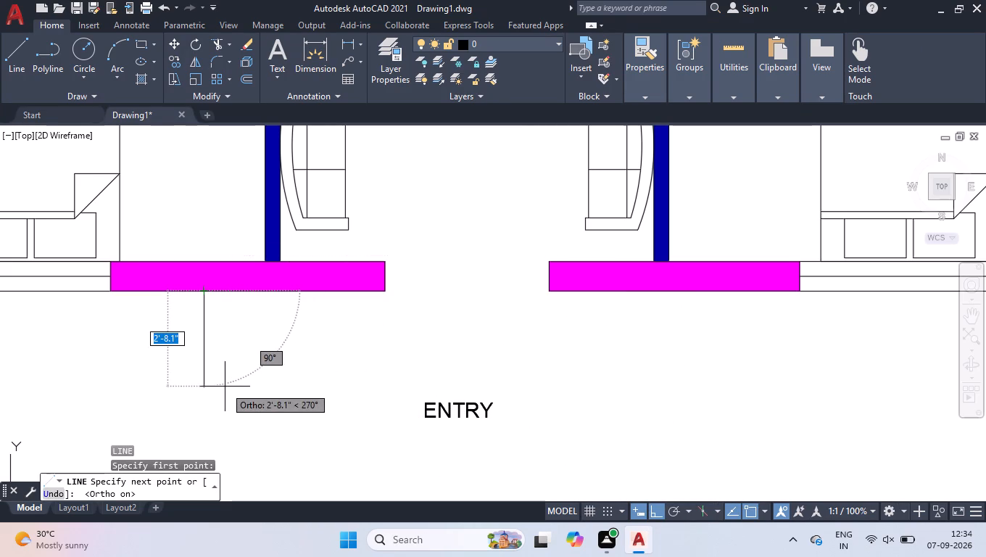
pyautogui.write("2'")
pyautogui.press('Return')
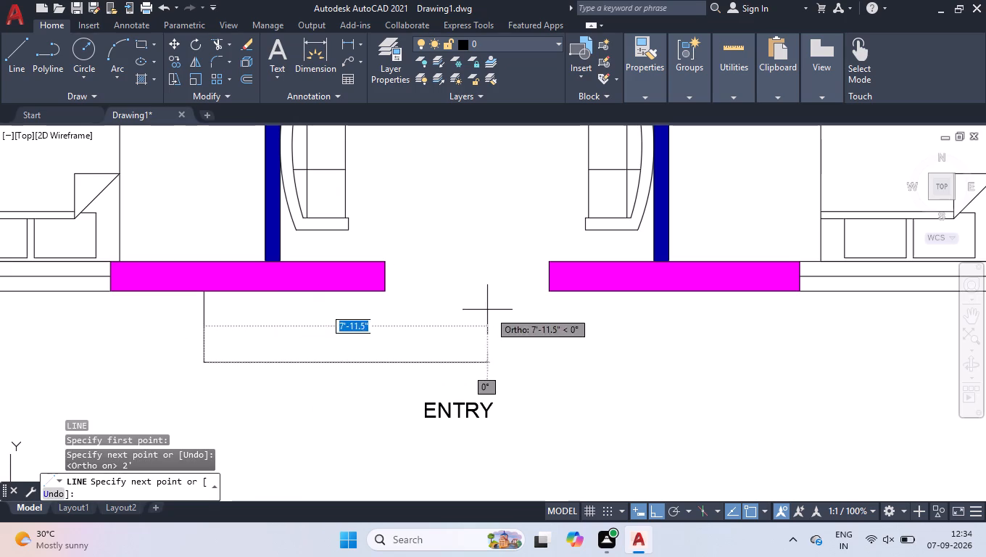
pyautogui.click(726, 334)
pyautogui.click(724, 294)
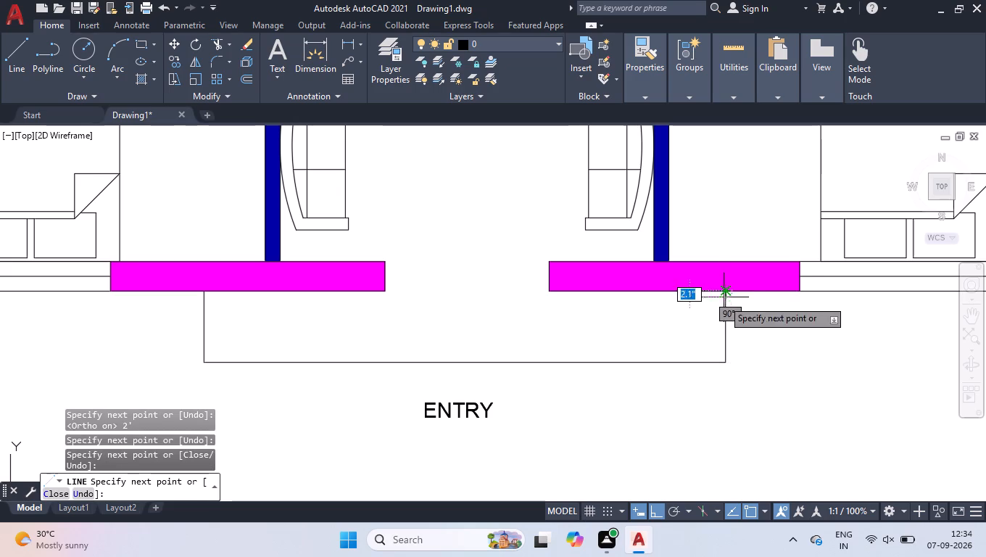
pyautogui.press('space')
pyautogui.press('space')
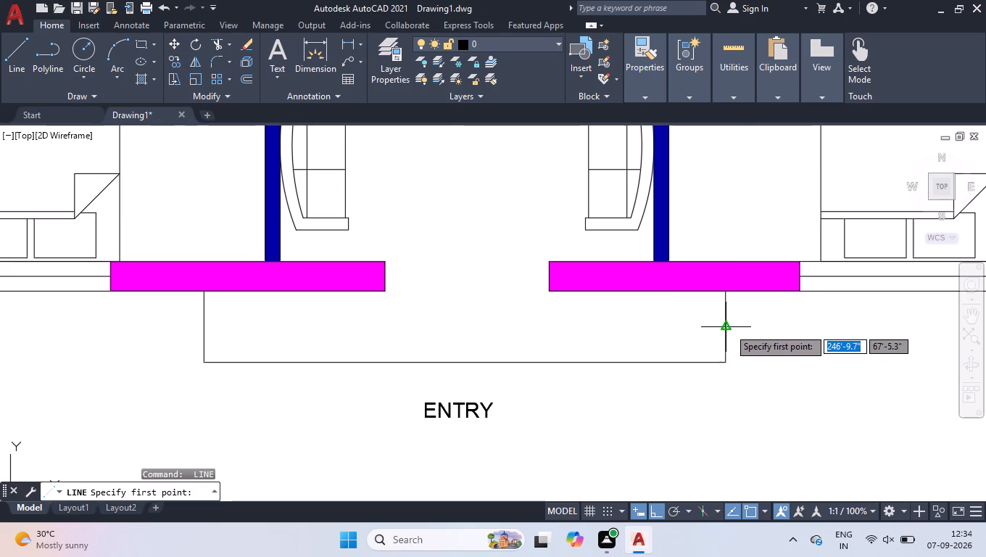
# Draw a horizontal line across the entrance step outline, joining the midpoints of its two short sides.
pyautogui.click(728, 329)
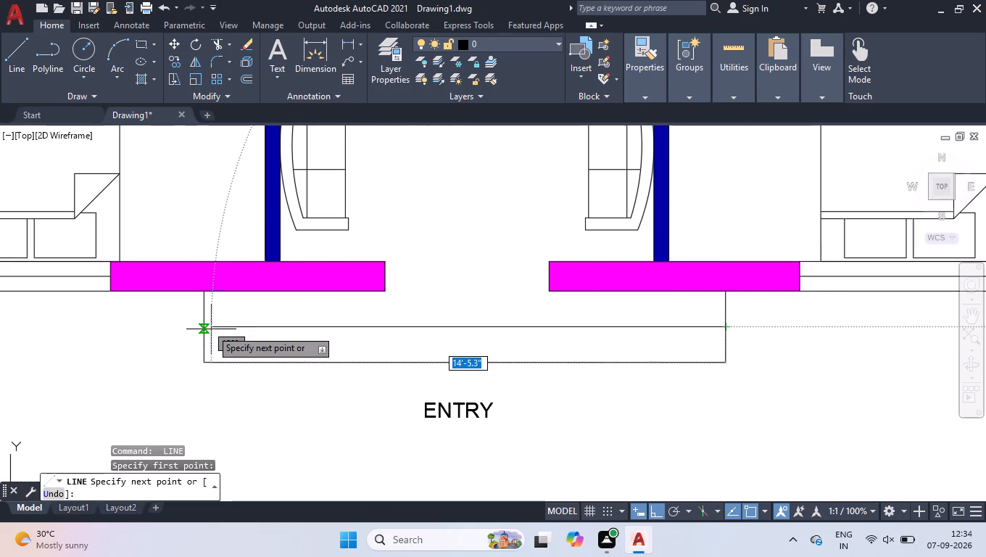
pyautogui.click(204, 325)
pyautogui.press('space')
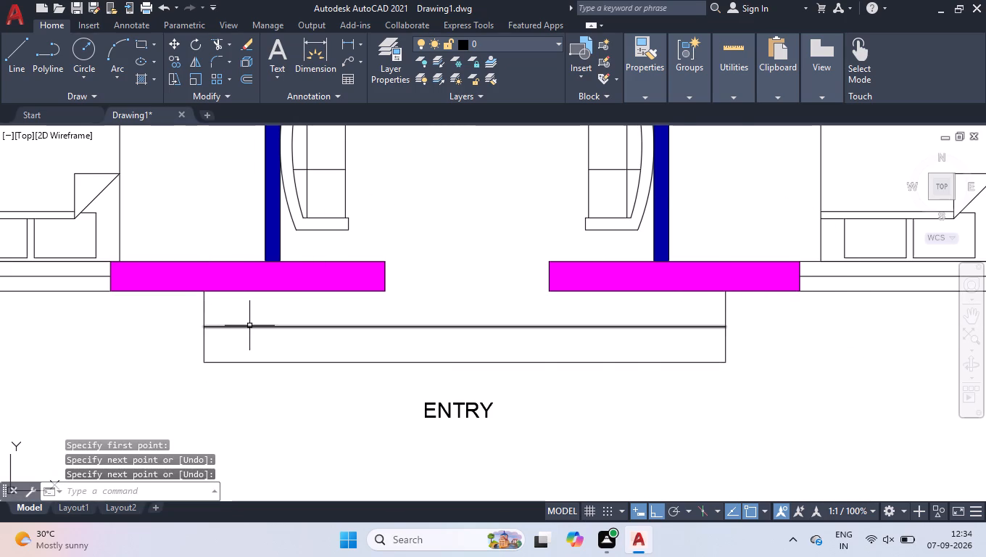
# Extend the outer wall's face line across the front opening.
pyautogui.write('EX')
pyautogui.press('Return')
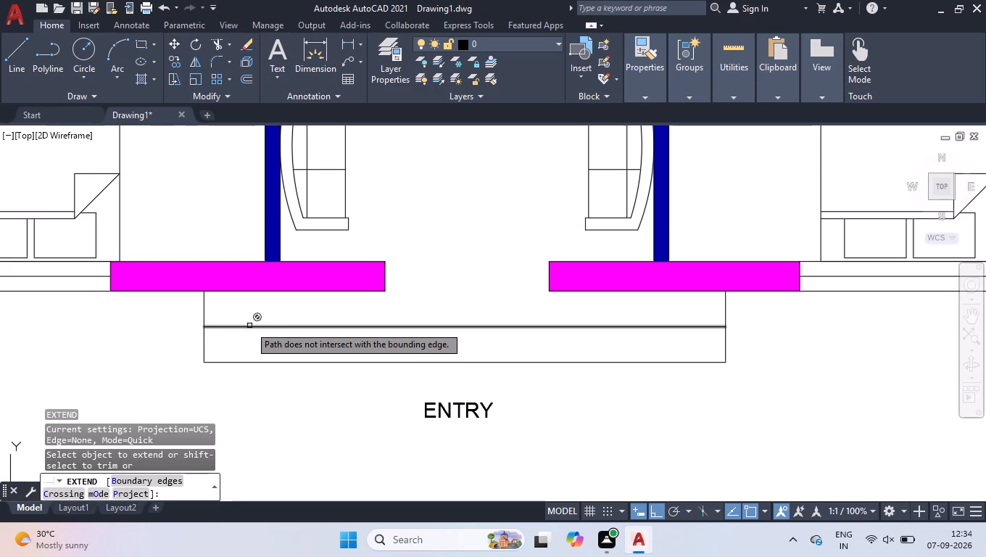
pyautogui.click(375, 292)
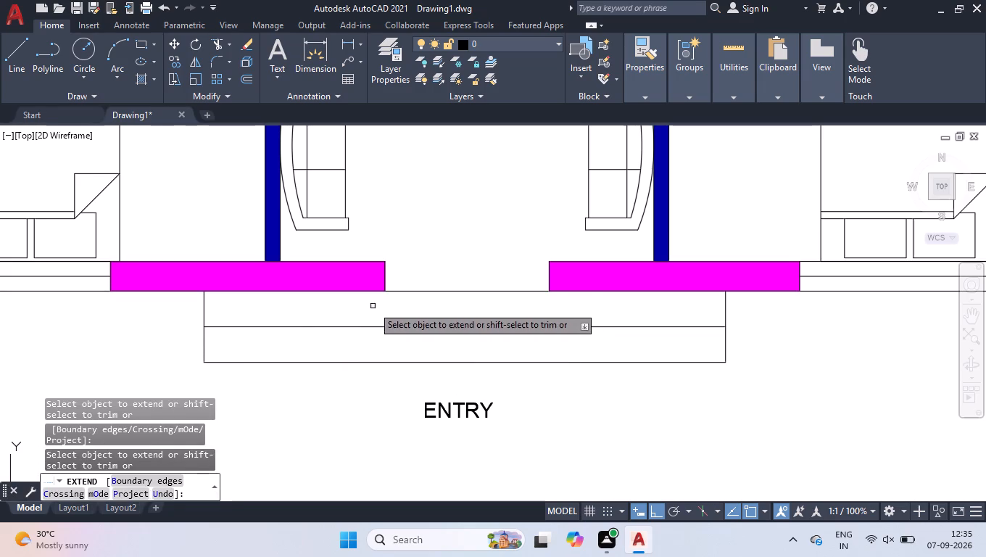
pyautogui.press('space')
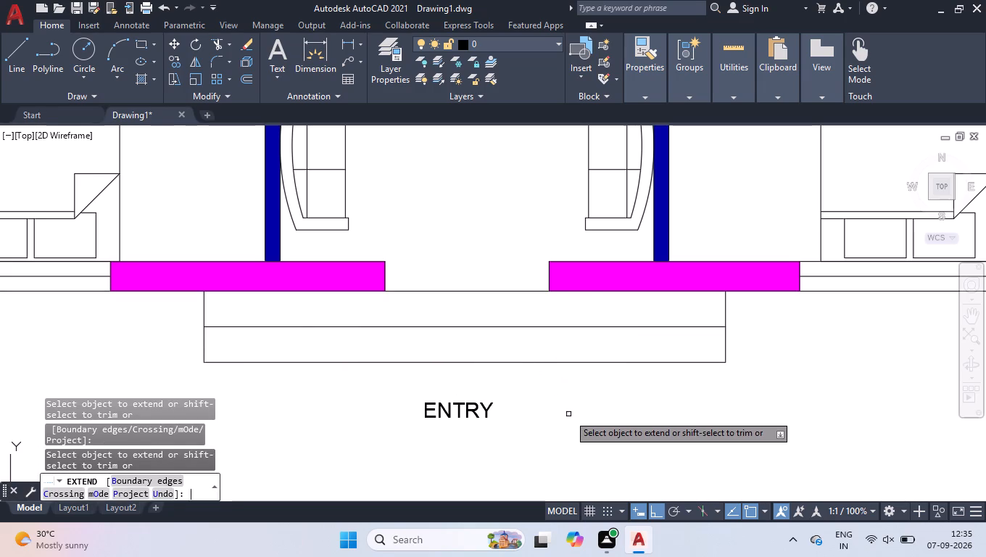
# Add the multiline text GATE in the front opening, 5" high and centre-aligned.
pyautogui.scroll(2, 499, 273)
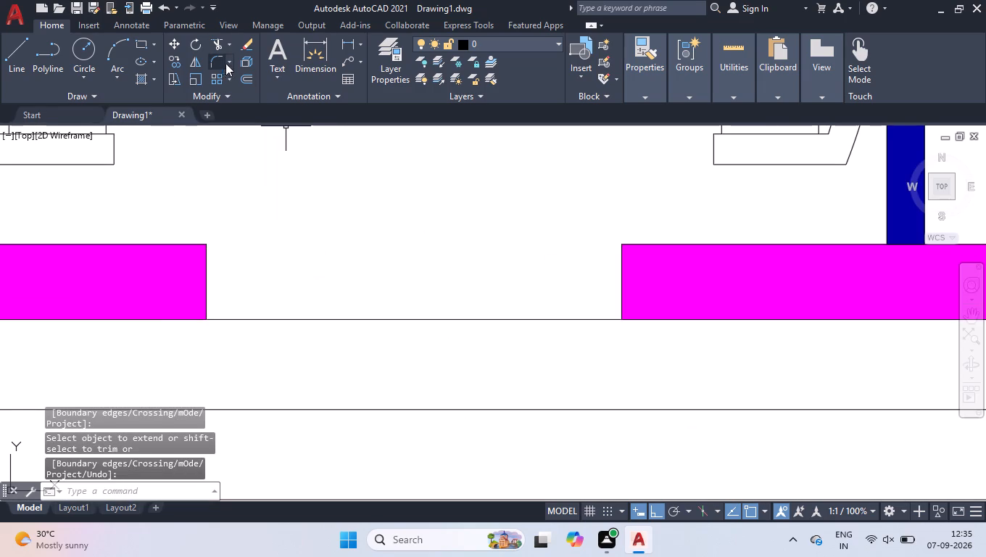
pyautogui.click(273, 45)
pyautogui.click(283, 244)
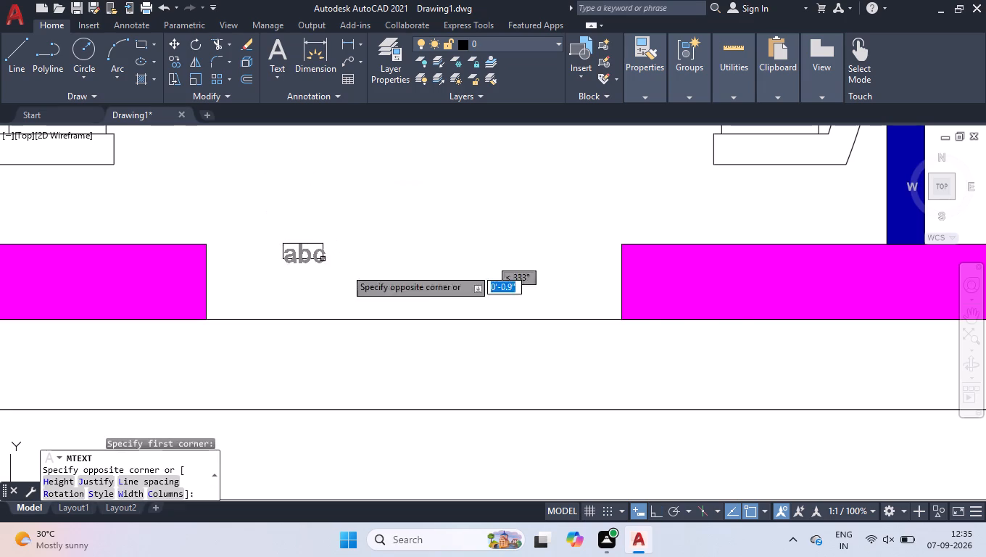
pyautogui.click(531, 311)
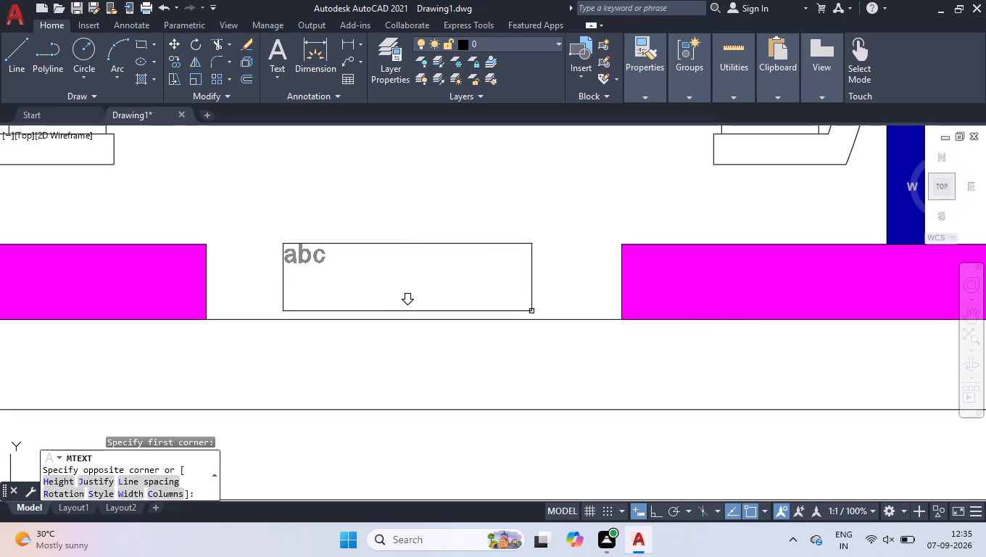
pyautogui.click(121, 62)
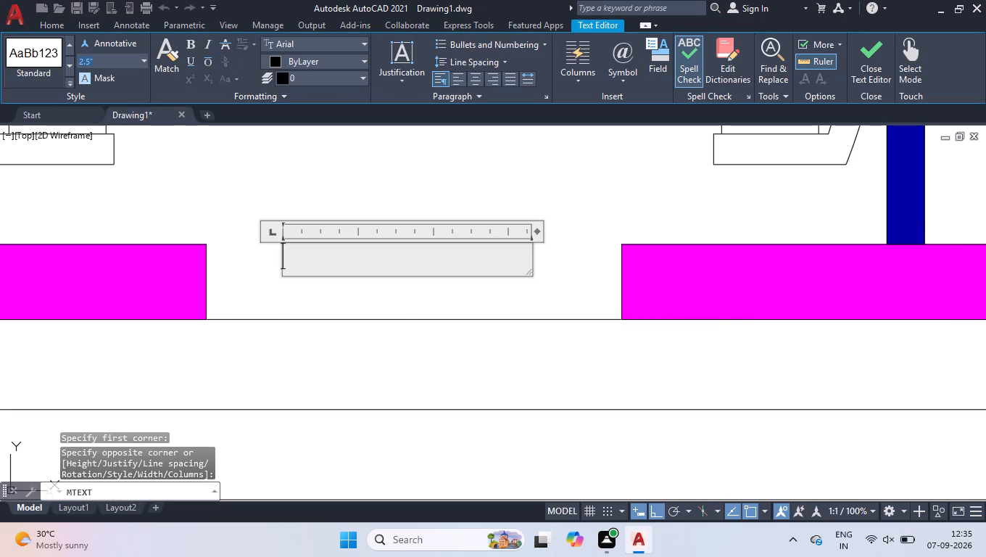
pyautogui.press('5')
pyautogui.press('Return')
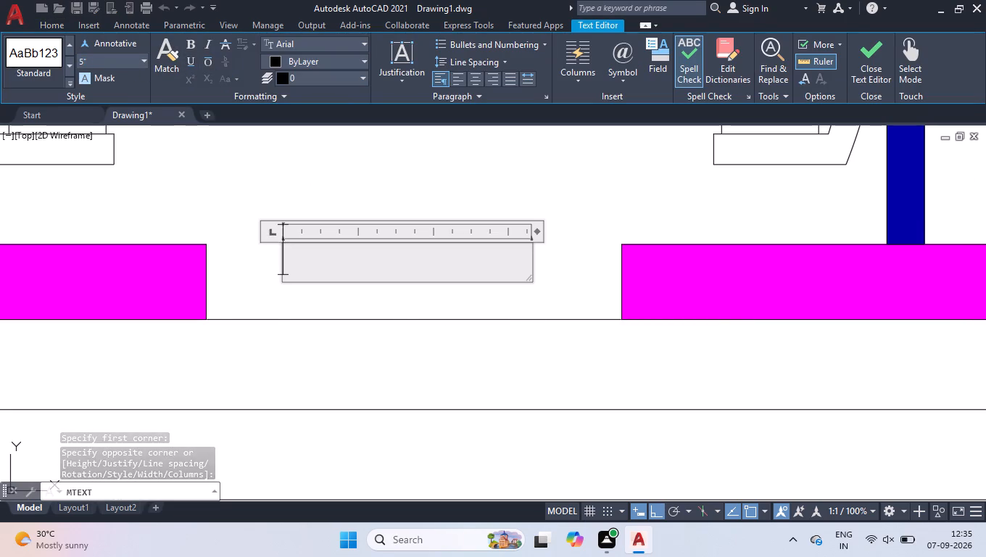
pyautogui.write('GATE')
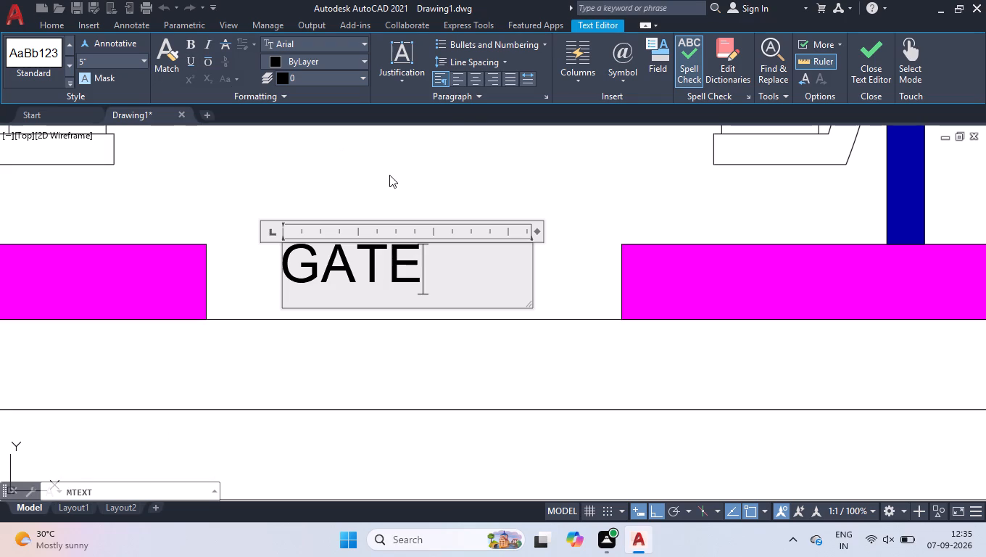
pyautogui.moveTo(440, 257); pyautogui.dragTo(12, 216)
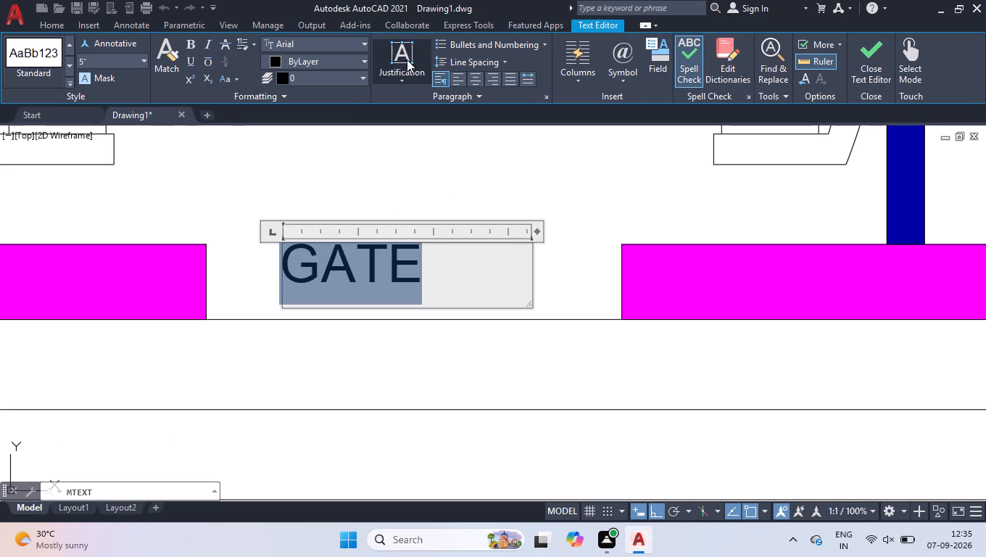
pyautogui.click(470, 76)
pyautogui.click(439, 152)
# Draw a vertical arrow shaft about 1'-10" long from above the ENTRY label up across the entrance steps.
pyautogui.scroll(-2, 426, 242)
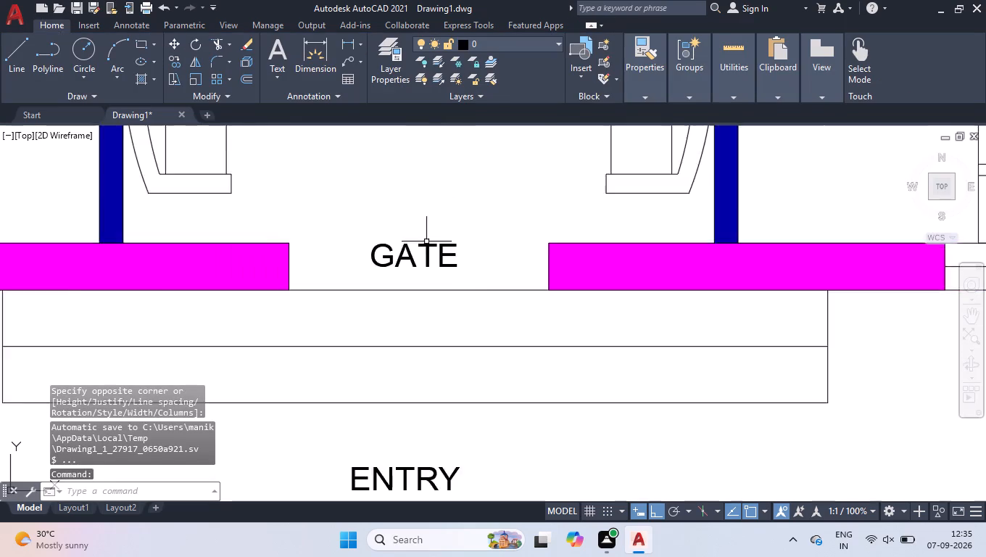
pyautogui.scroll(-3, 465, 308)
pyautogui.scroll(-1, 473, 377)
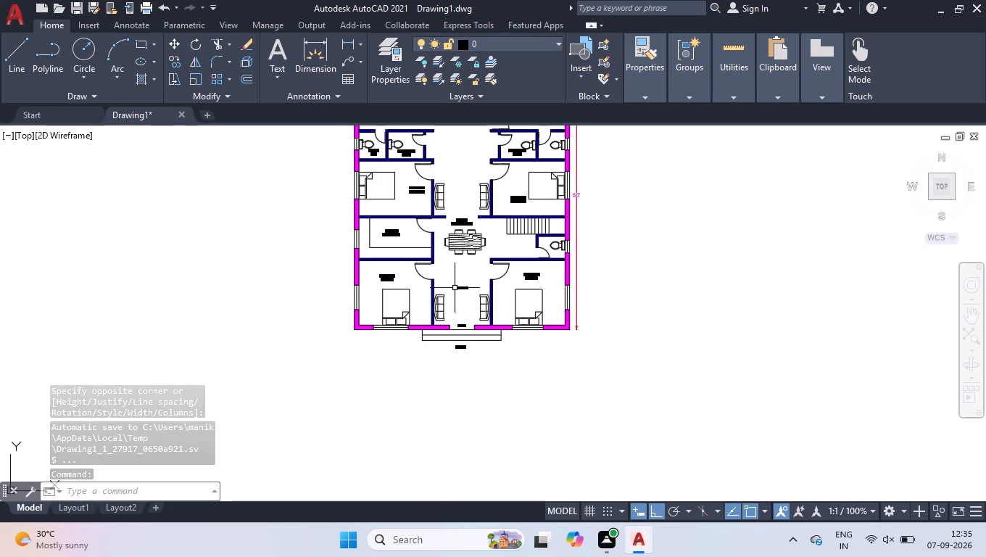
pyautogui.scroll(2, 465, 323)
pyautogui.scroll(4, 449, 393)
pyautogui.scroll(-2, 448, 380)
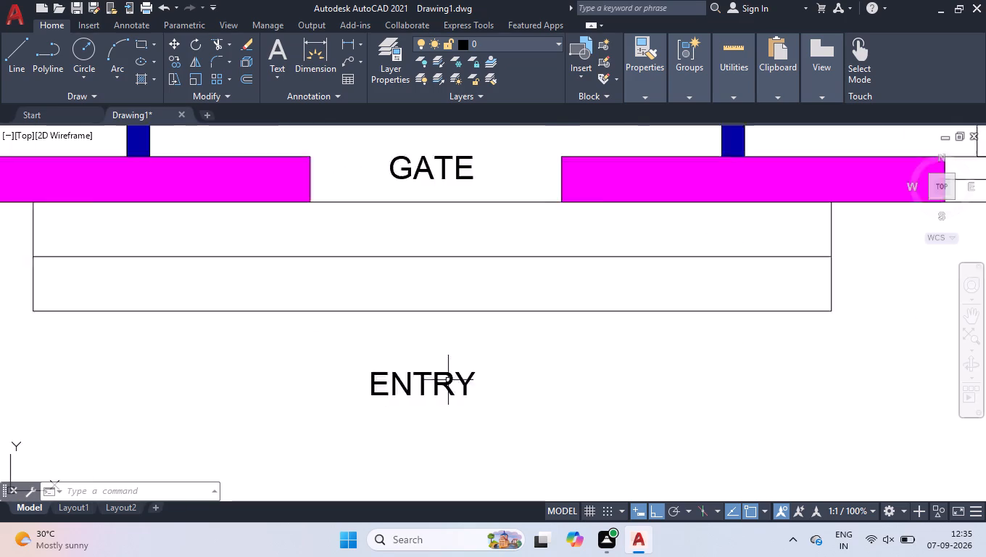
pyautogui.scroll(1, 435, 343)
pyautogui.press('l')
pyautogui.press('Return')
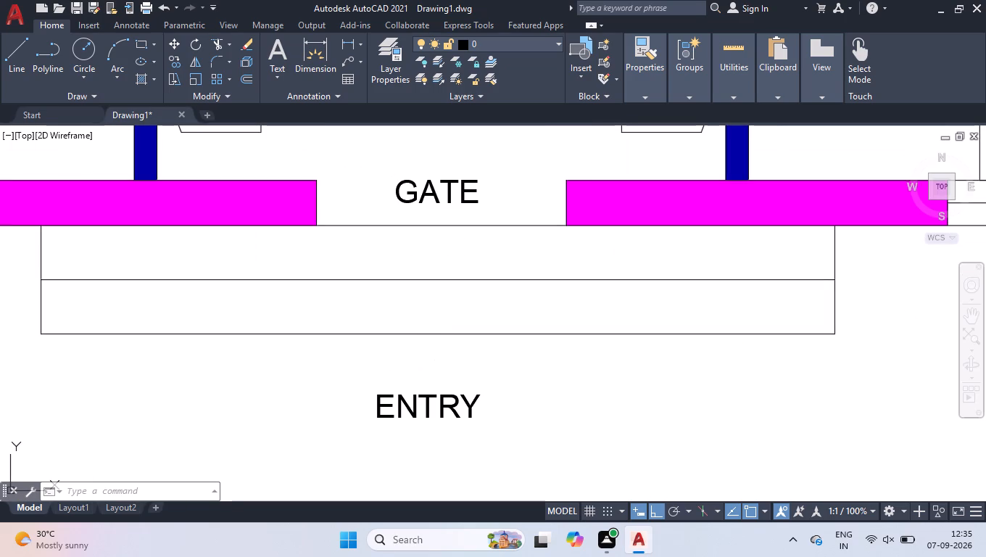
pyautogui.click(428, 357)
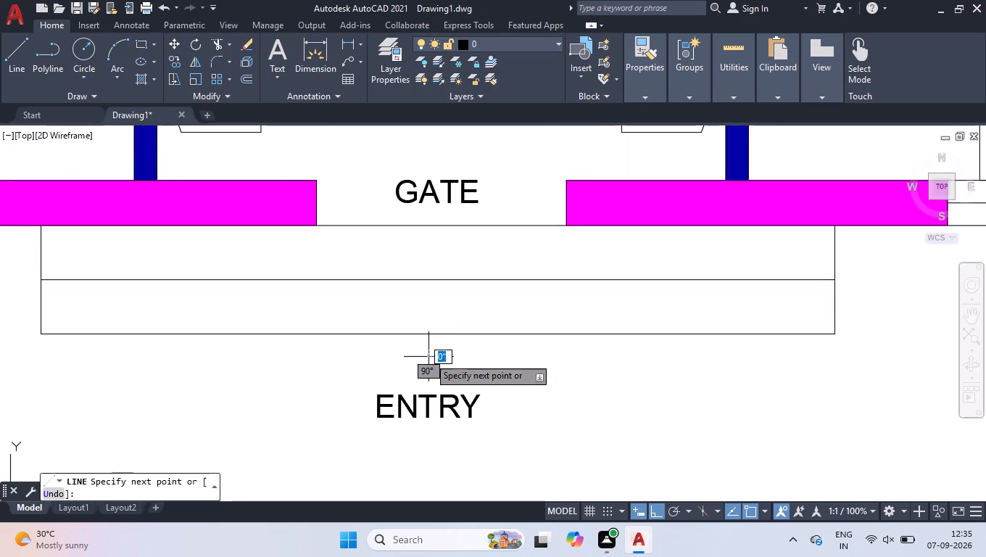
pyautogui.click(431, 256)
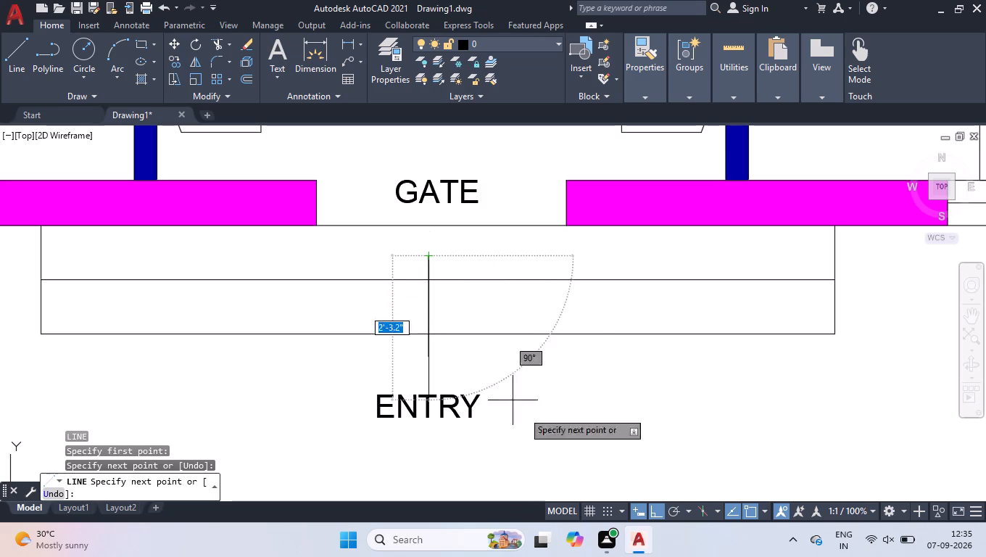
# With polar tracking on, draw a diagonal arrowhead line about 6" long from the shaft's upper end down to the west.
pyautogui.click(670, 510)
pyautogui.scroll(1, 344, 255)
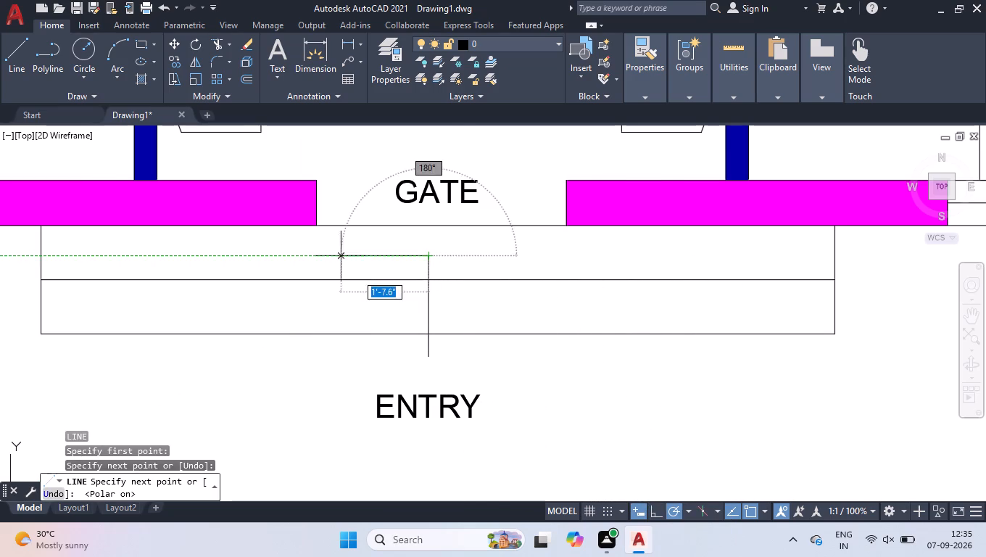
pyautogui.scroll(2, 352, 253)
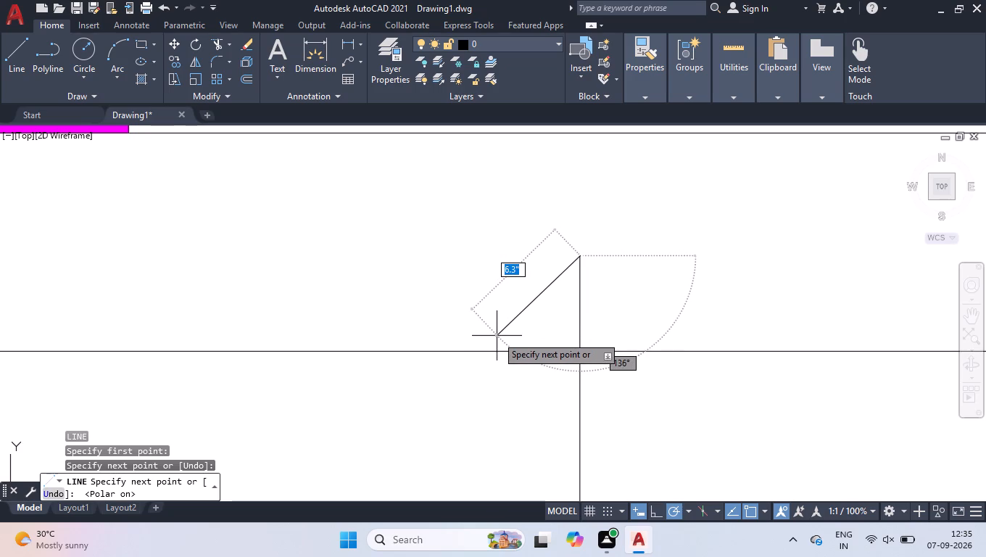
pyautogui.click(497, 336)
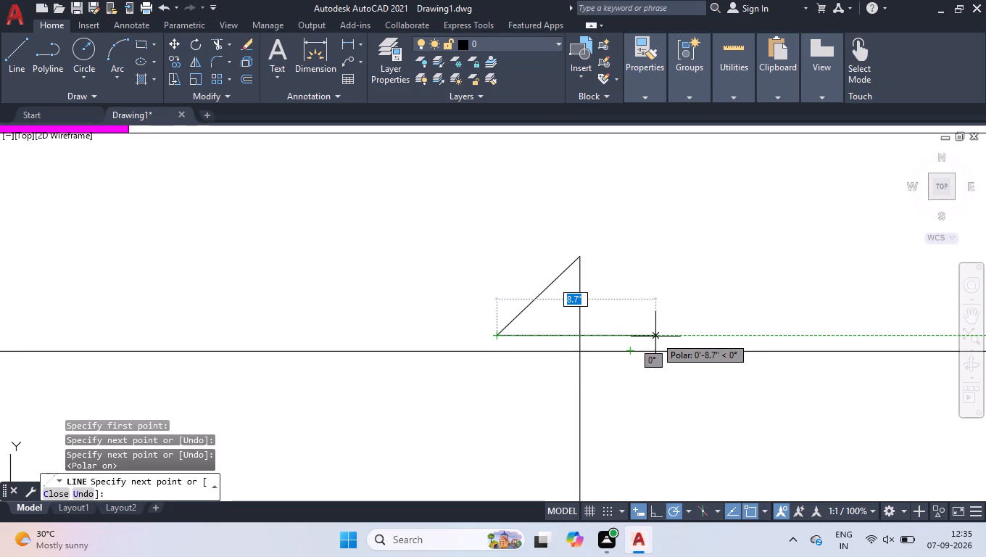
pyautogui.press('Return')
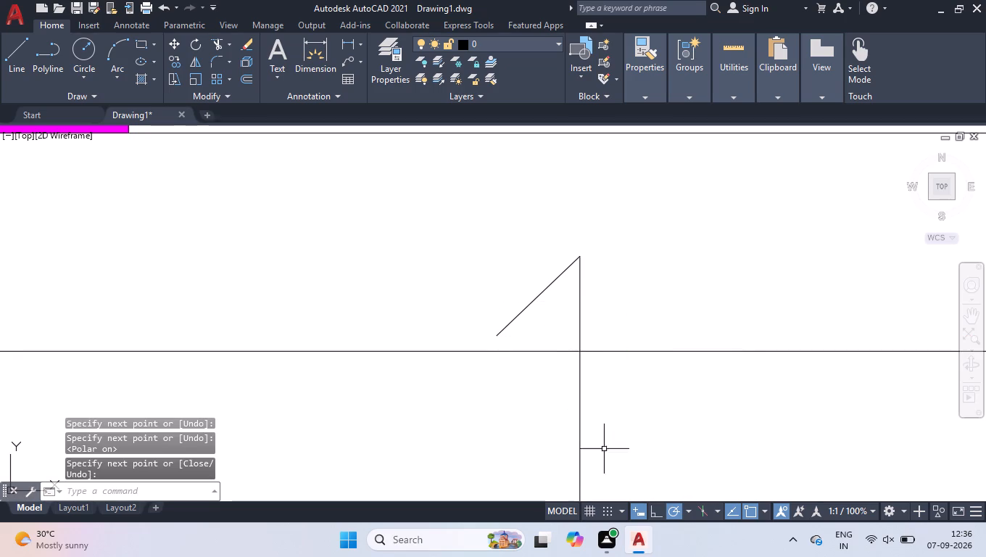
# Turn Ortho on and stretch the lower end of the diagonal arrowhead line onto the middle step line.
pyautogui.click(658, 518)
pyautogui.click(495, 276)
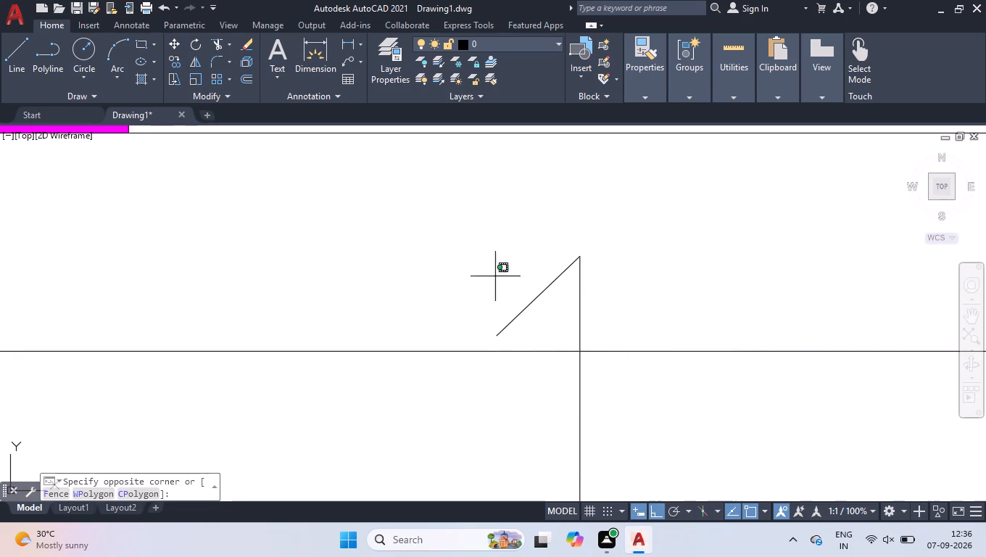
pyautogui.click(494, 261)
pyautogui.click(531, 319)
pyautogui.click(480, 284)
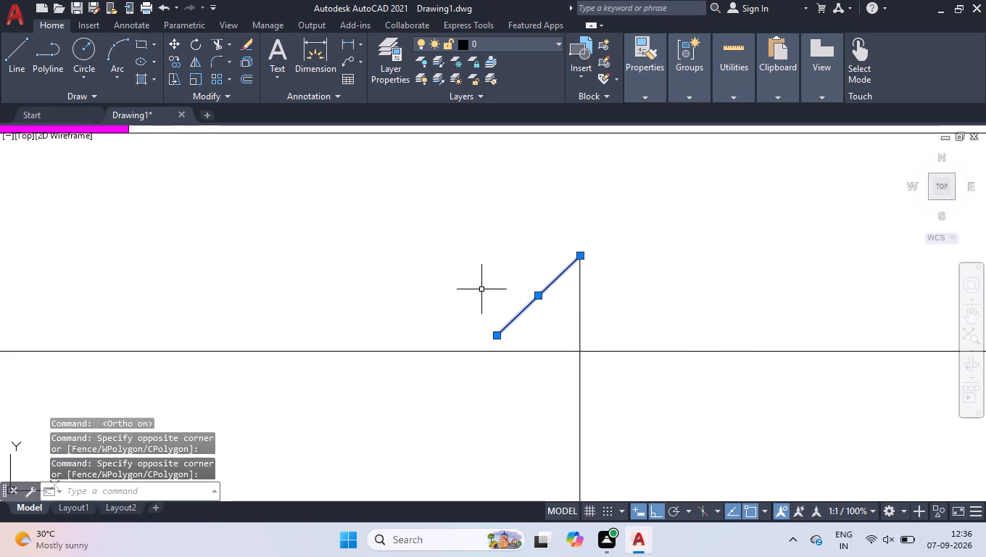
pyautogui.scroll(3, 497, 324)
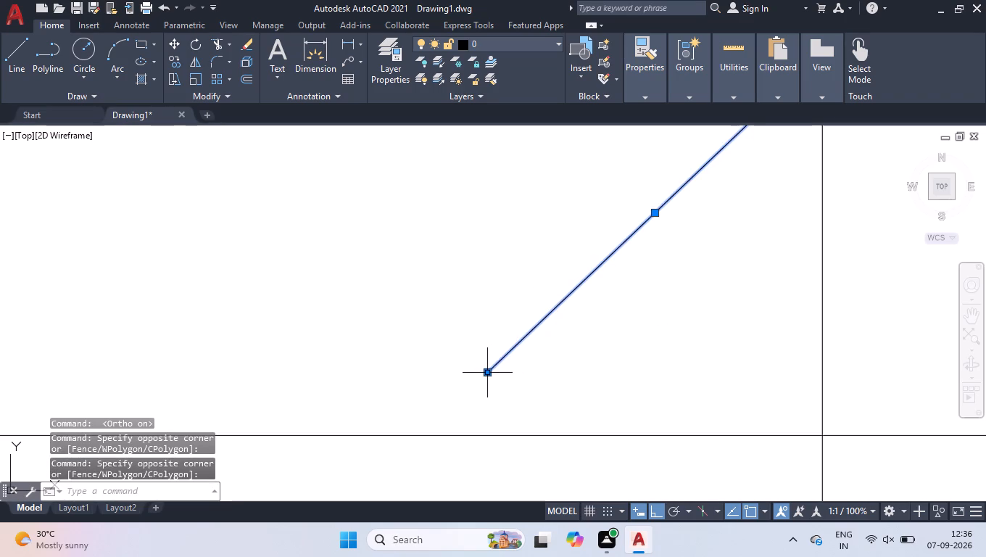
pyautogui.click(489, 372)
pyautogui.click(430, 433)
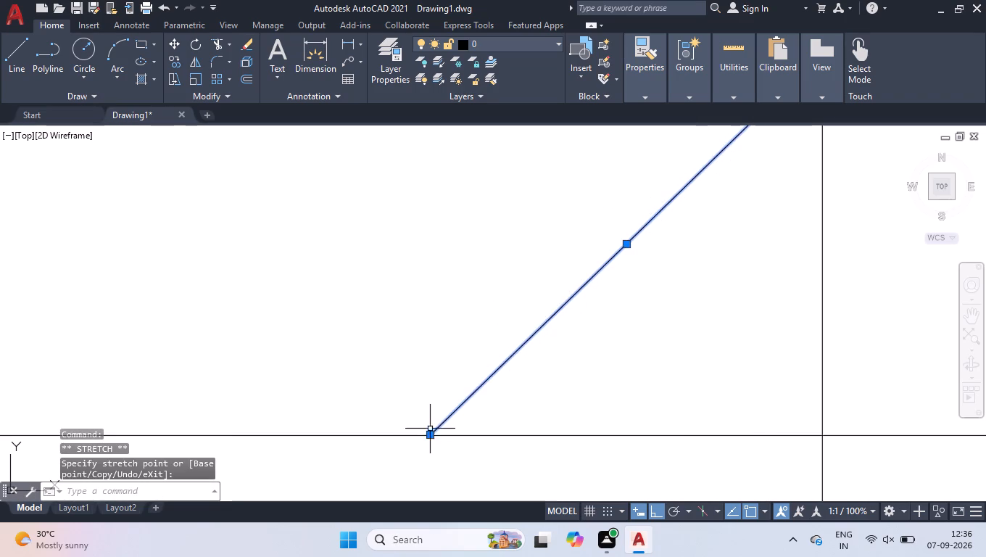
# Mirror the diagonal arrowhead line about the arrow shaft, keeping the source line.
pyautogui.scroll(-2, 423, 379)
pyautogui.write('MI')
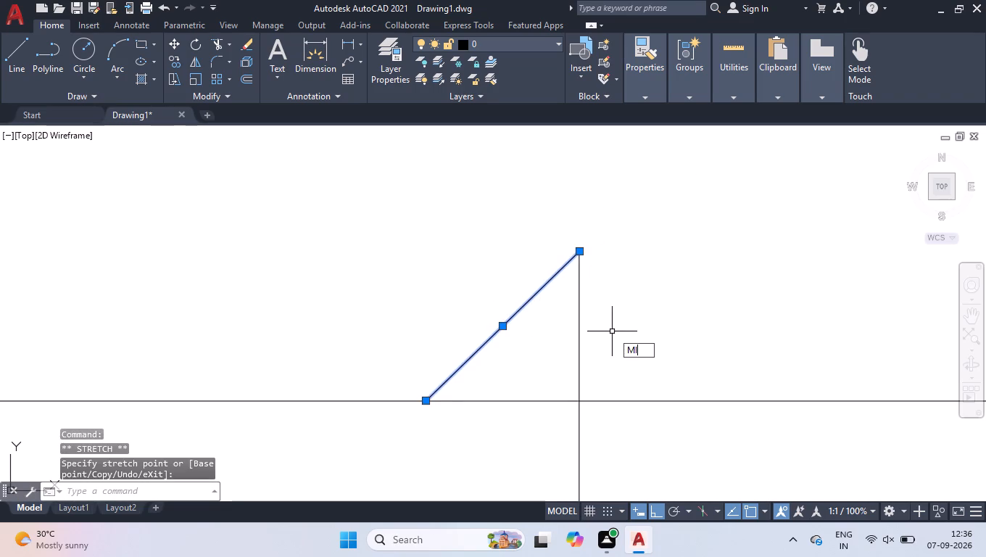
pyautogui.press('Return')
pyautogui.click(577, 249)
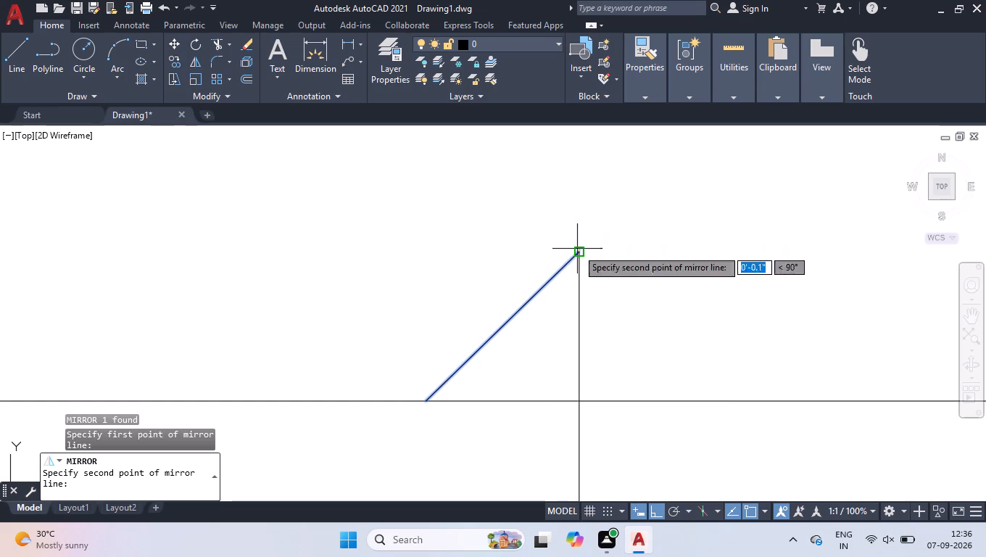
pyautogui.click(581, 399)
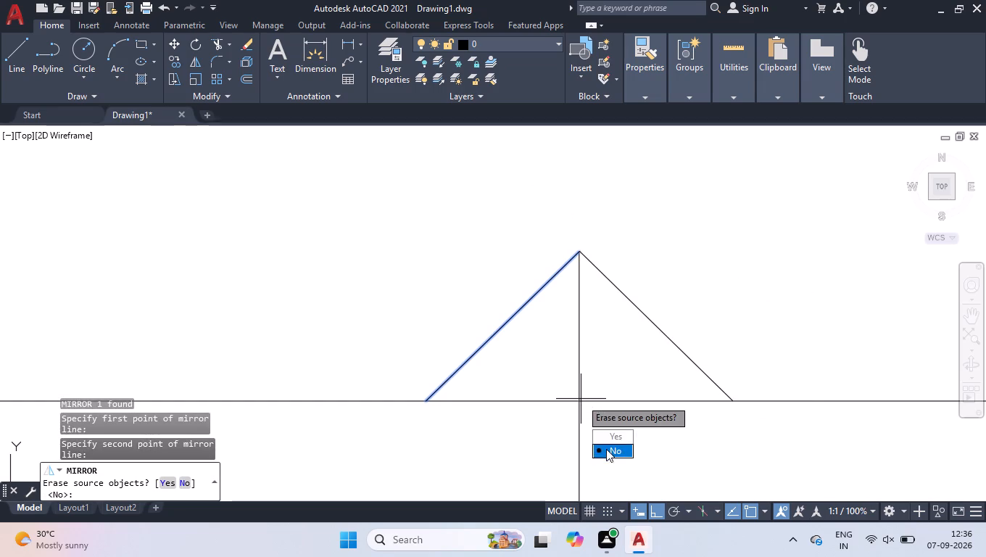
pyautogui.moveTo(606, 449); pyautogui.dragTo(581, 400)
# Load Home - Space Planner.dwg into DesignCenter and open its blocks.
pyautogui.scroll(-3, 481, 220)
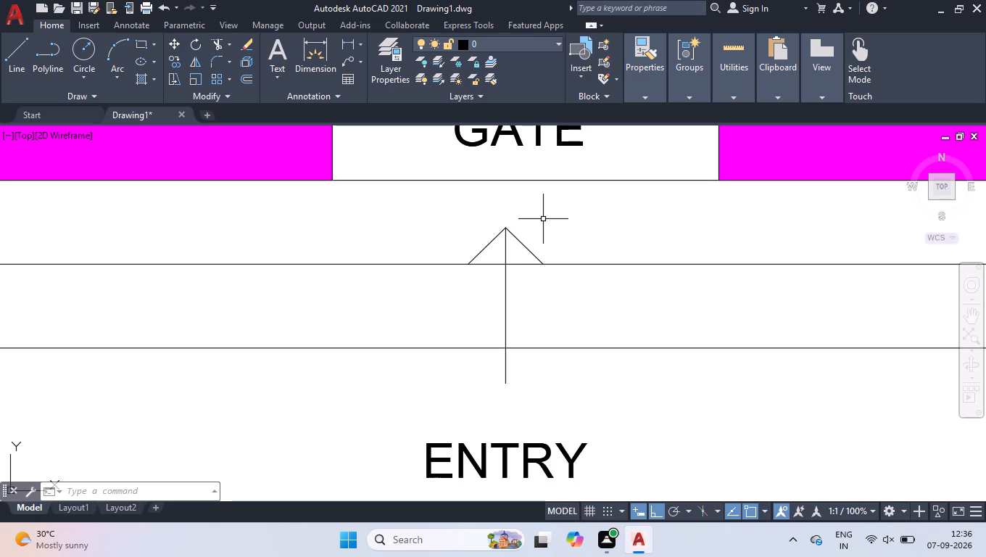
pyautogui.scroll(-2, 450, 284)
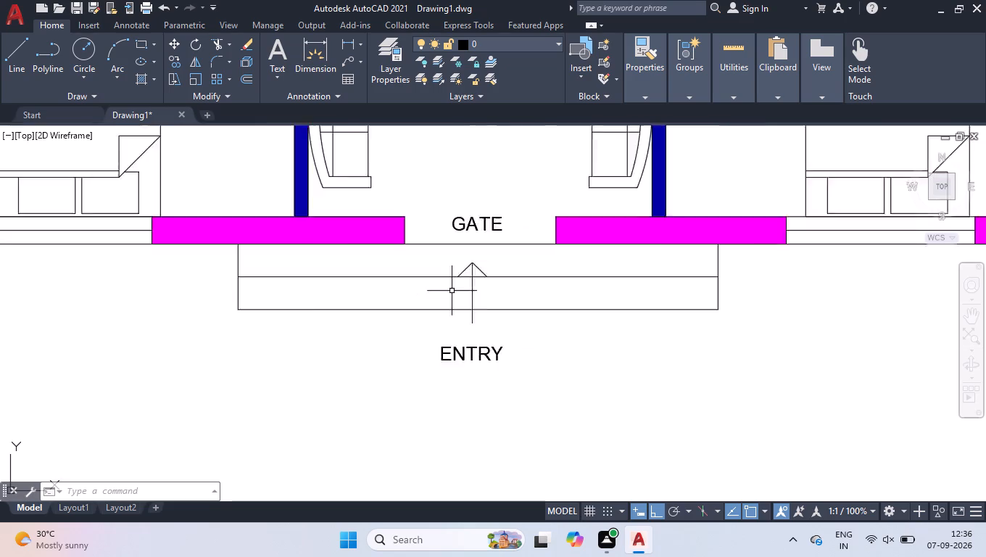
pyautogui.scroll(-3, 452, 294)
pyautogui.click(937, 187)
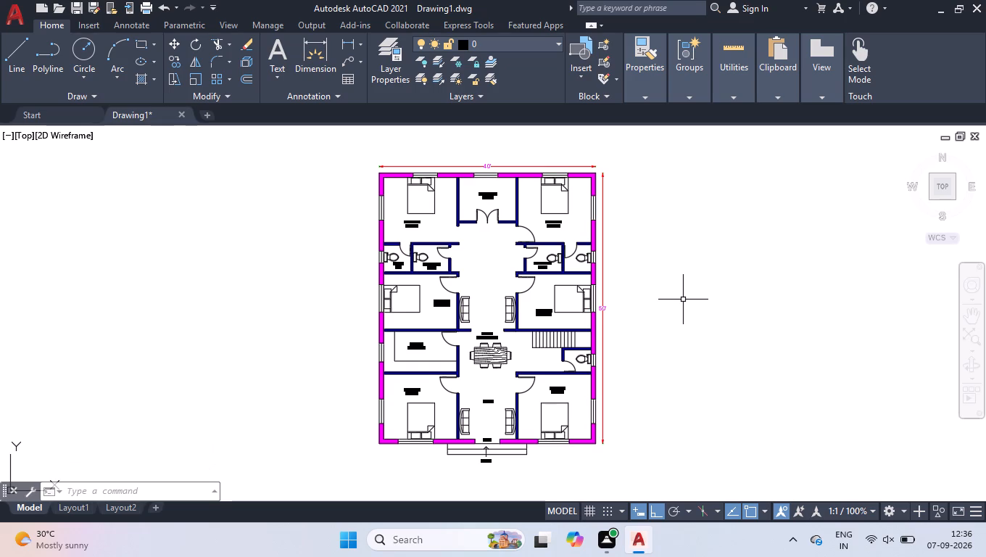
pyautogui.scroll(2, 436, 187)
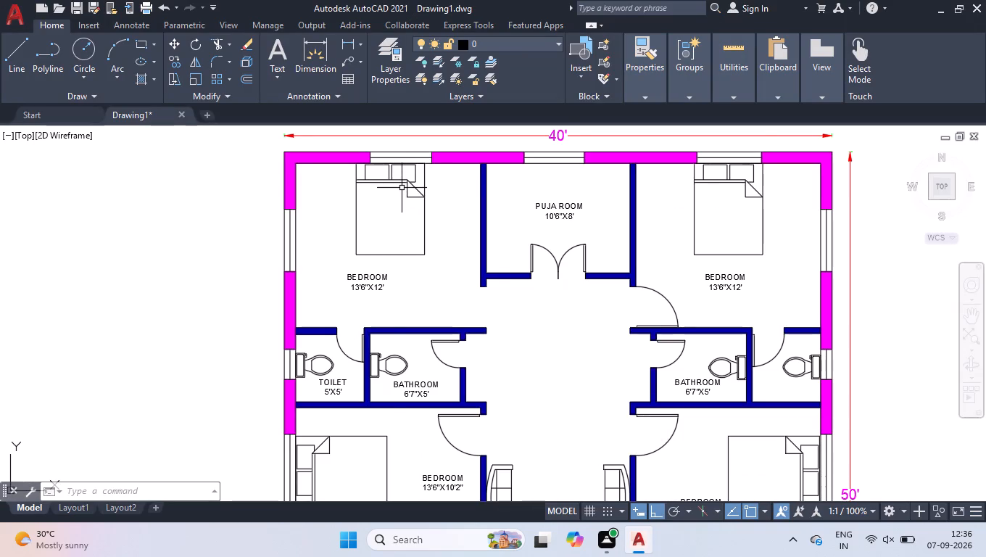
pyautogui.hotkey('ctrl', '2')
pyautogui.click(408, 152)
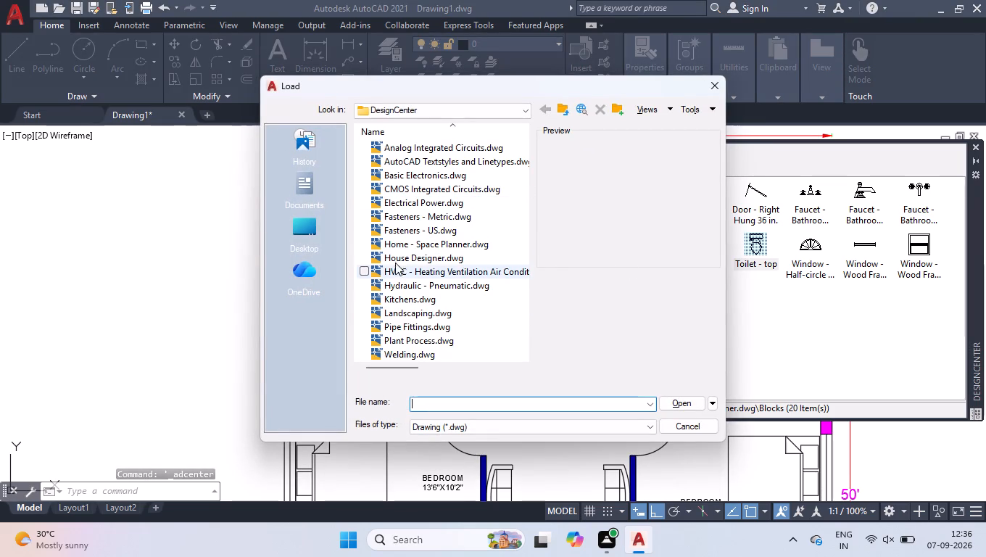
pyautogui.click(392, 245)
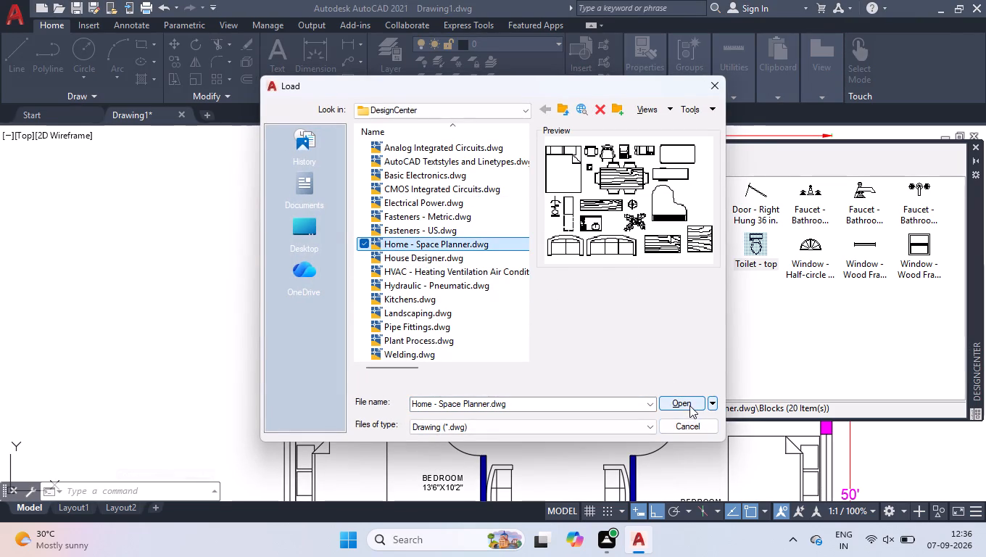
pyautogui.click(689, 405)
pyautogui.doubleClick(432, 191)
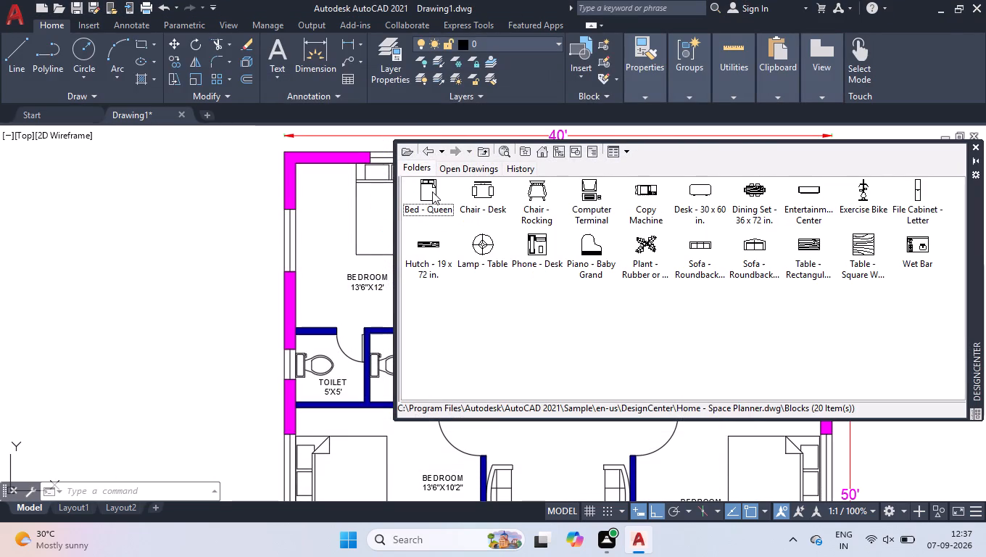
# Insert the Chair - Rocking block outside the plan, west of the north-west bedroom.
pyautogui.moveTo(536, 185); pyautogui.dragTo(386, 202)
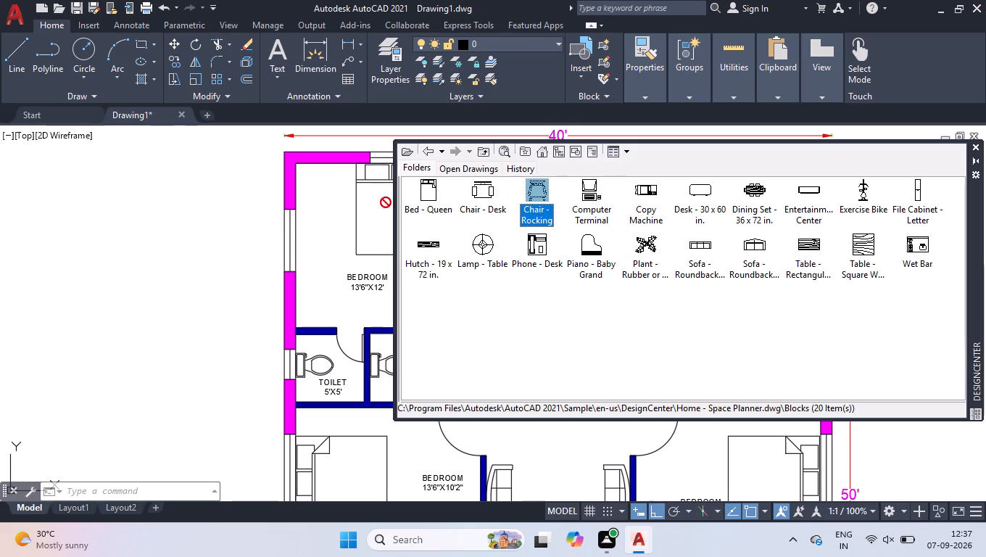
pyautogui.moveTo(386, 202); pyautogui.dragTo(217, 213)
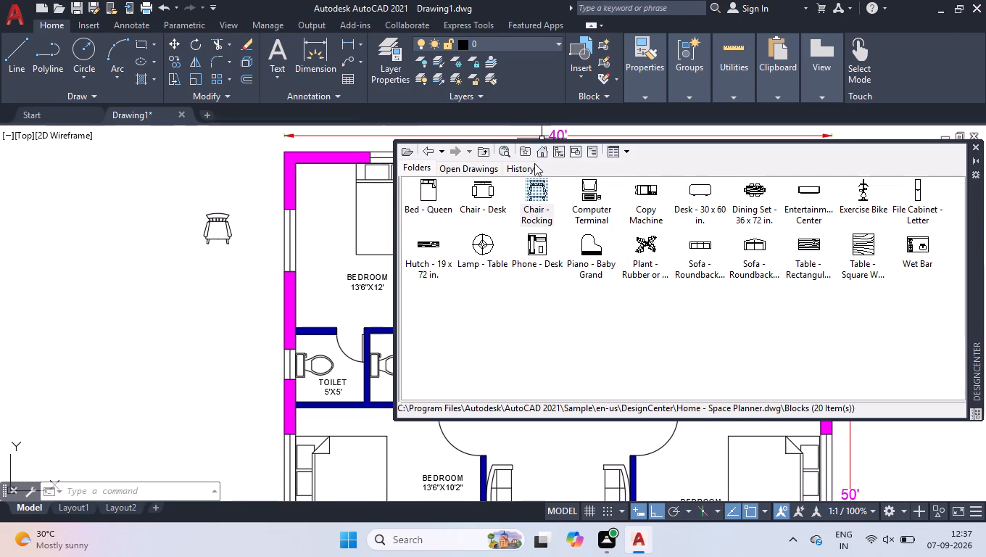
# Insert the two-seat Sofa - Roundback block outside the plan, west of the north-west bedroom.
pyautogui.moveTo(742, 247); pyautogui.dragTo(223, 274)
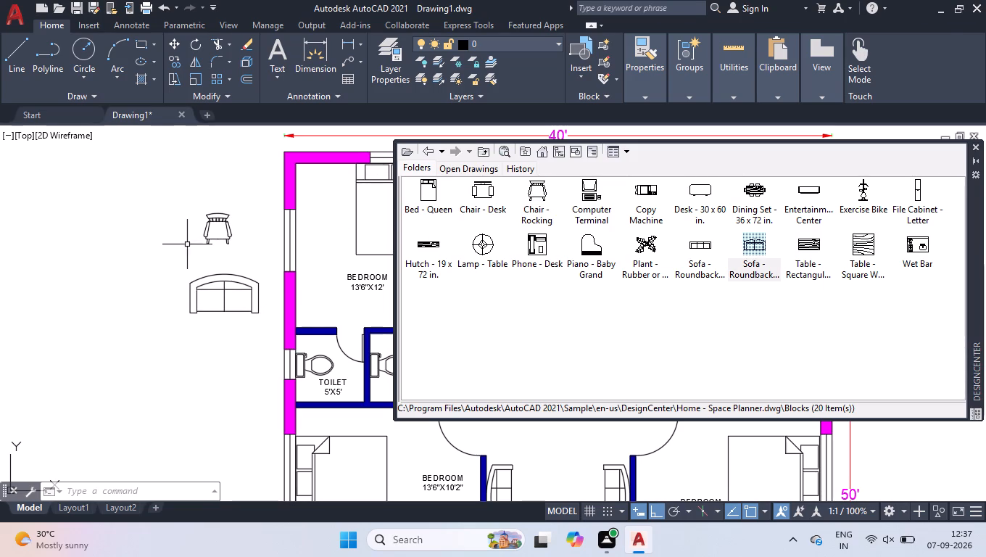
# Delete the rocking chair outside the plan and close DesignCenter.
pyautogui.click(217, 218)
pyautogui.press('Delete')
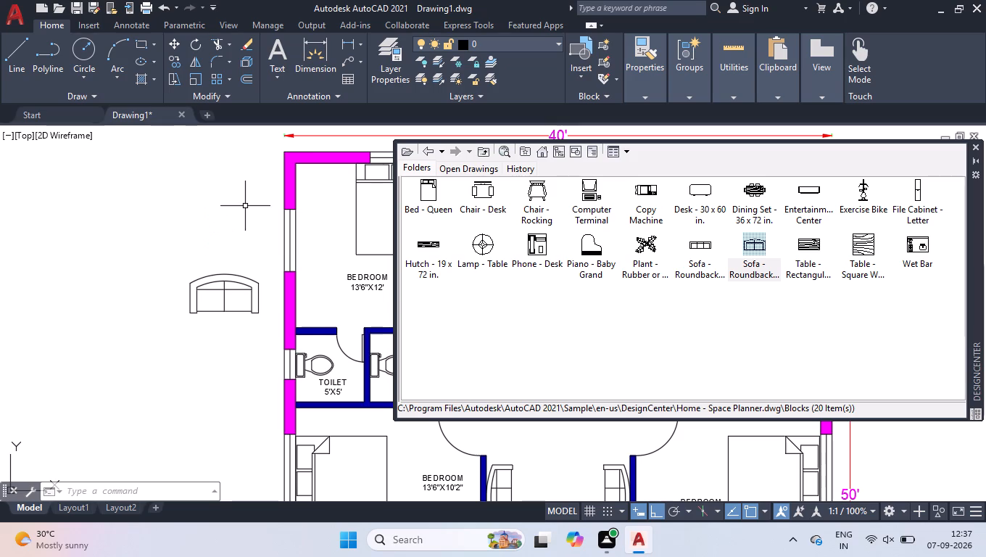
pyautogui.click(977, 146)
# Rotate the two-seat sofa 270° about the midpoint of its back so the back faces east.
pyautogui.moveTo(252, 257); pyautogui.dragTo(247, 263)
pyautogui.click(176, 317)
pyautogui.write('RO')
pyautogui.press('Return')
pyautogui.click(225, 272)
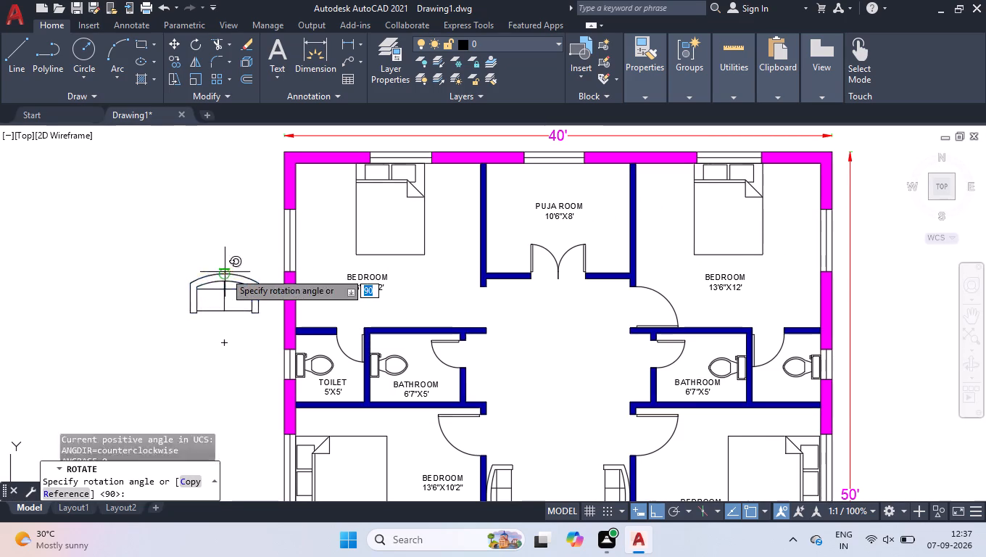
pyautogui.click(210, 340)
# With polar tracking on, move the sofa into the north-west bedroom with its back against the puja room wall.
pyautogui.click(216, 283)
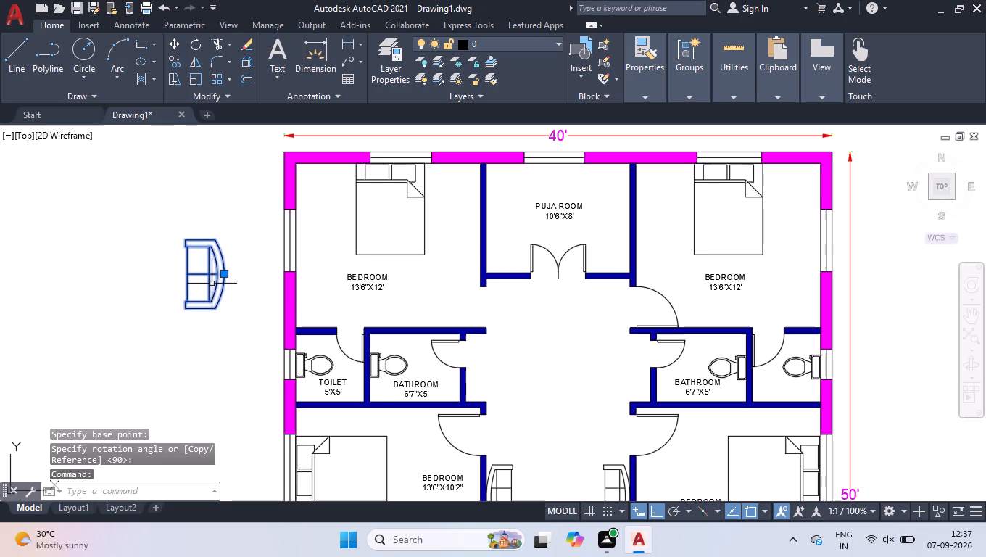
pyautogui.click(223, 273)
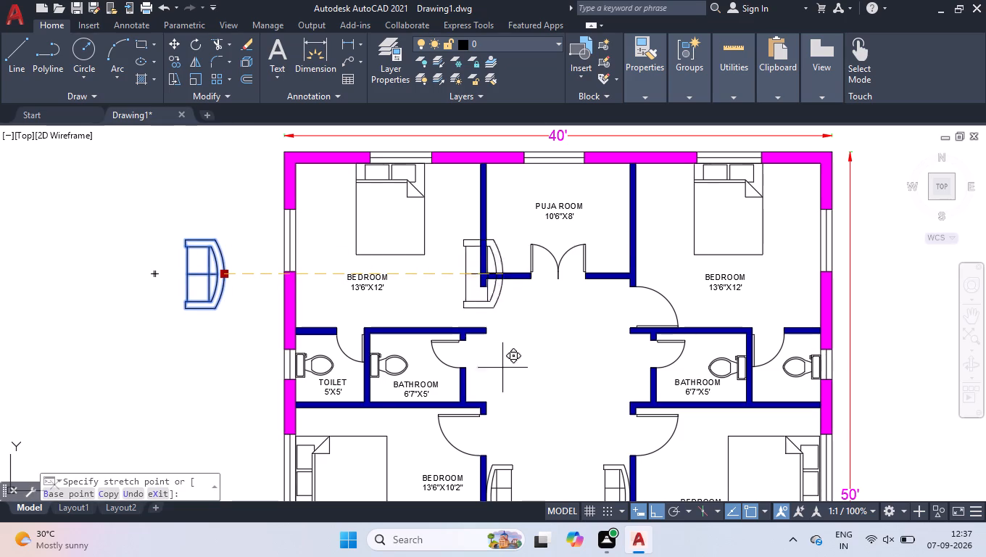
pyautogui.click(674, 510)
pyautogui.scroll(2, 464, 200)
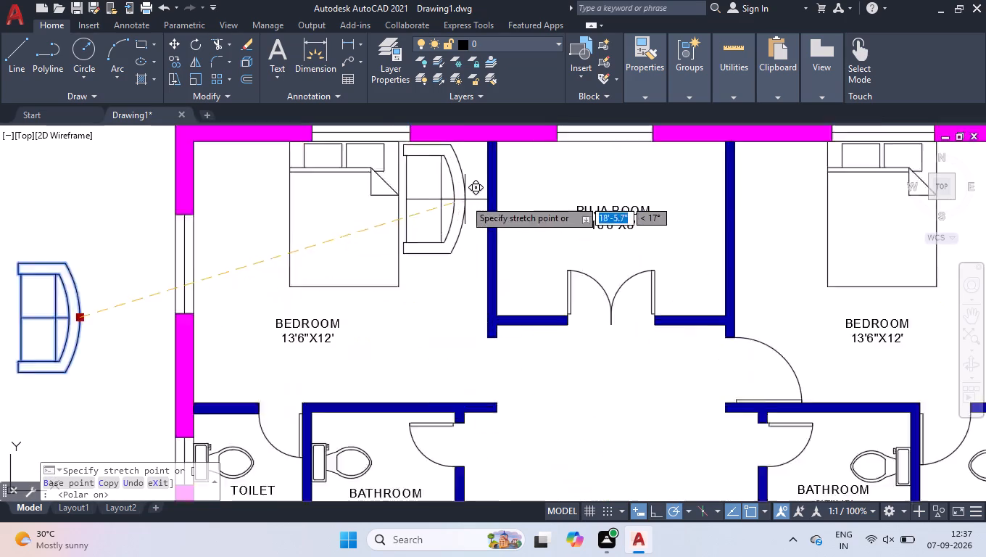
pyautogui.click(497, 245)
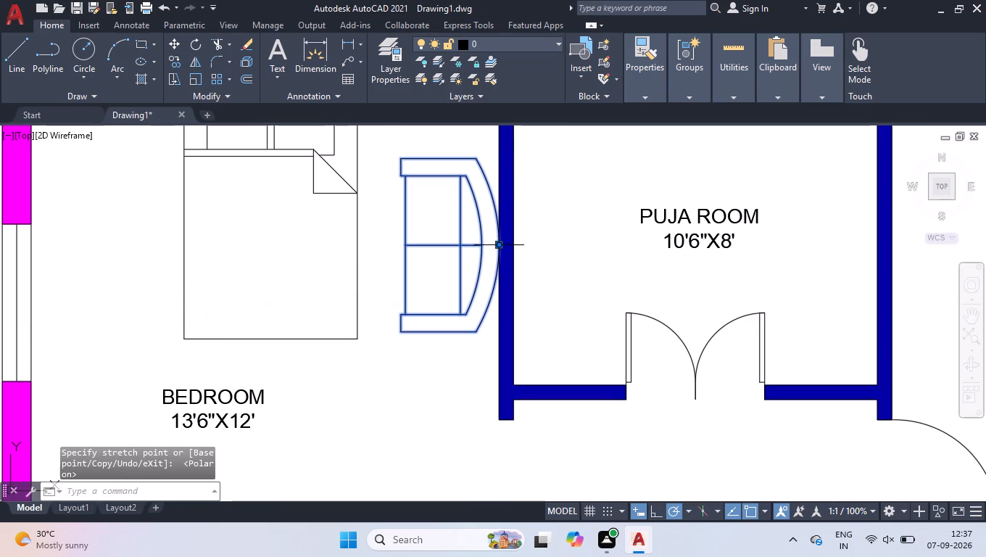
# Copy the bedroom sofa by its back midpoint to the west 13'6"X10'2" bedroom's east wall and to a spot outside the west wall.
pyautogui.scroll(-3, 494, 244)
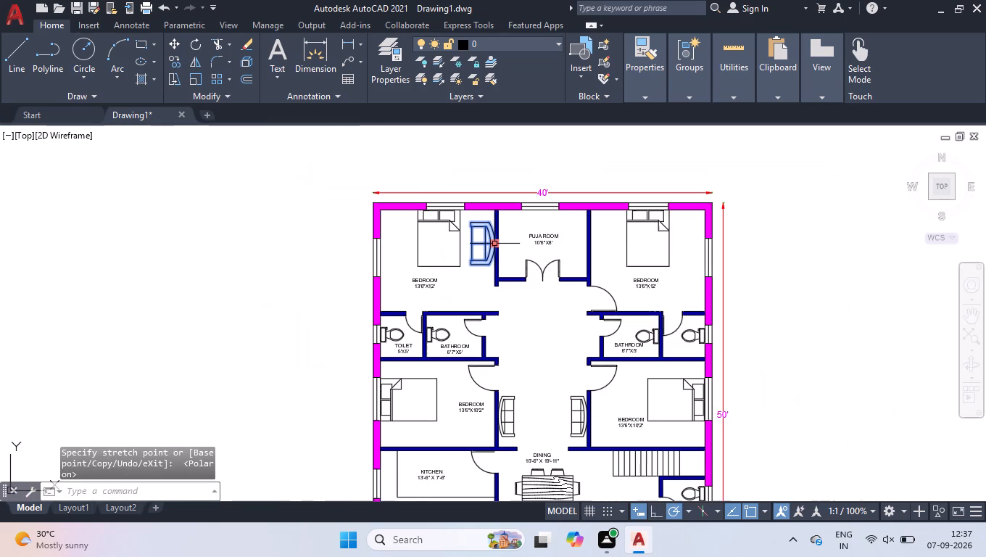
pyautogui.write('COP')
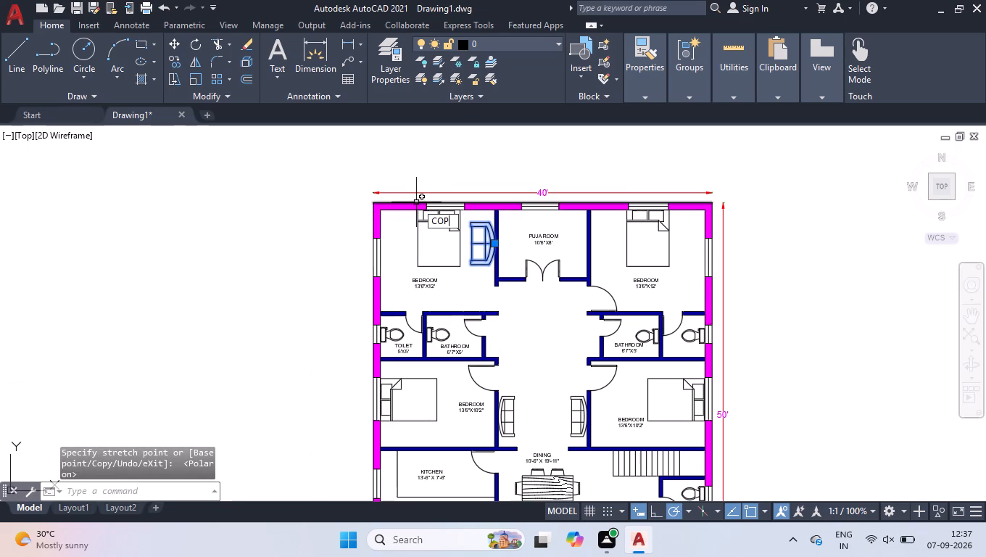
pyautogui.press('Return')
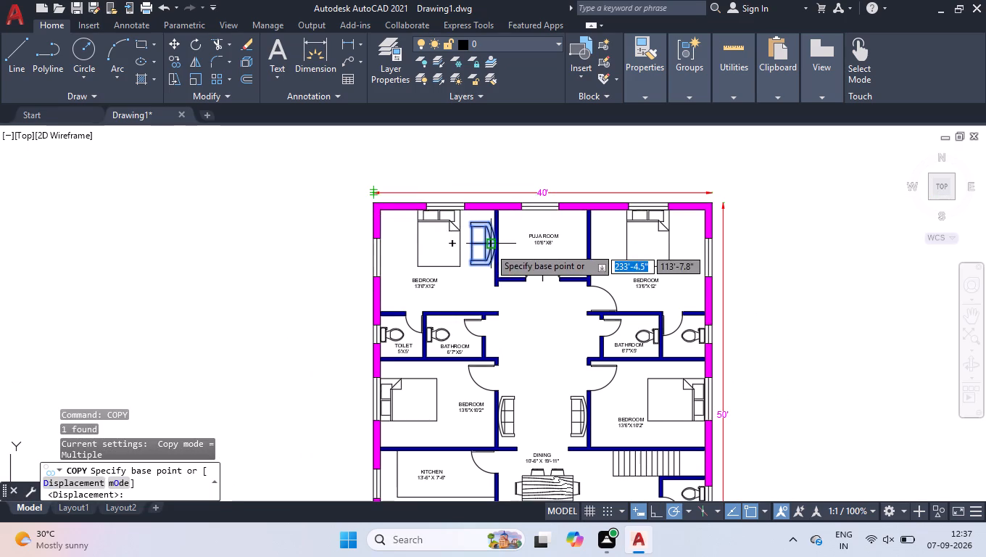
pyautogui.scroll(4, 492, 244)
pyautogui.click(492, 244)
pyautogui.scroll(-4, 492, 242)
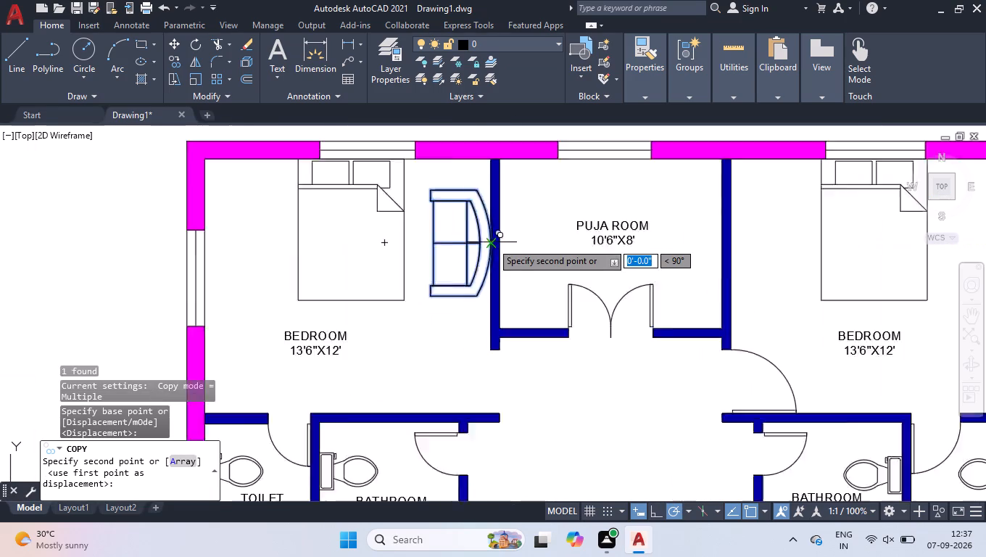
pyautogui.scroll(3, 474, 431)
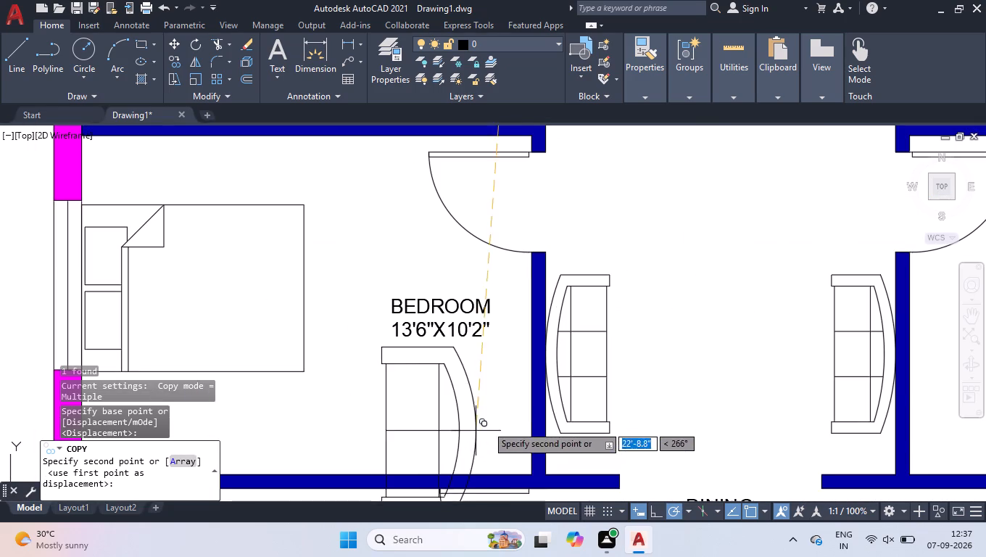
pyautogui.scroll(2, 514, 381)
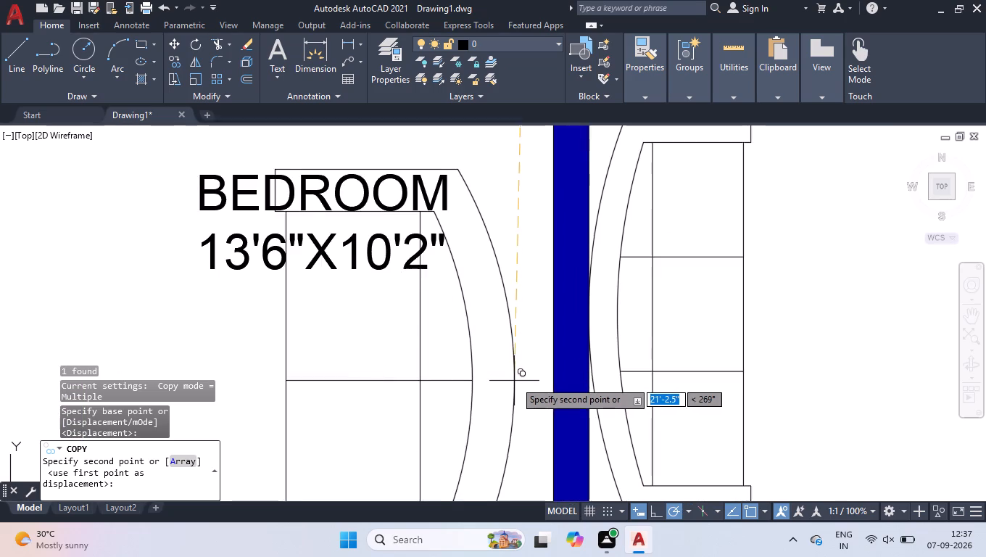
pyautogui.click(553, 363)
pyautogui.scroll(-3, 528, 338)
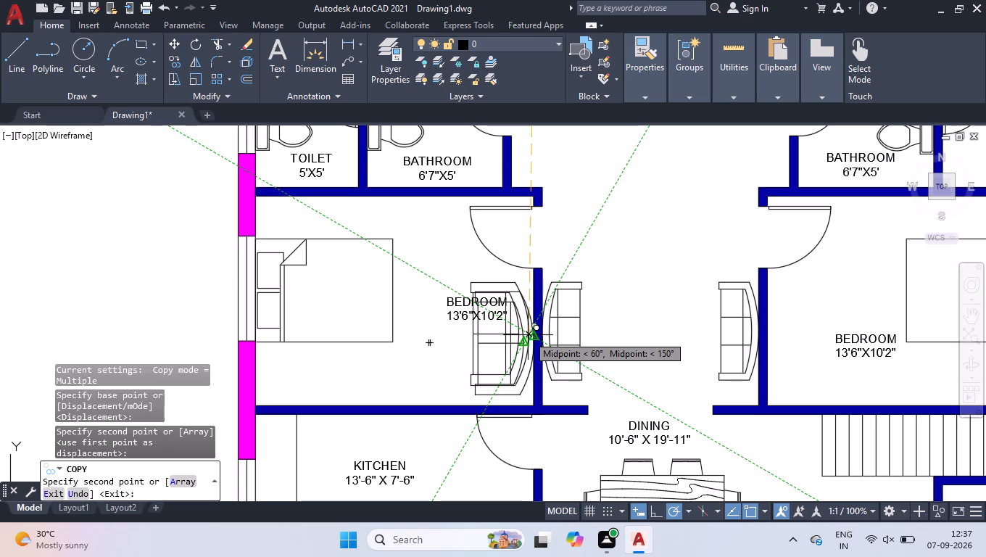
pyautogui.click(131, 233)
pyautogui.press('space')
# Rotate the sofa copy outside the west wall 90° about its back midpoint so the back faces north.
pyautogui.scroll(-2, 188, 263)
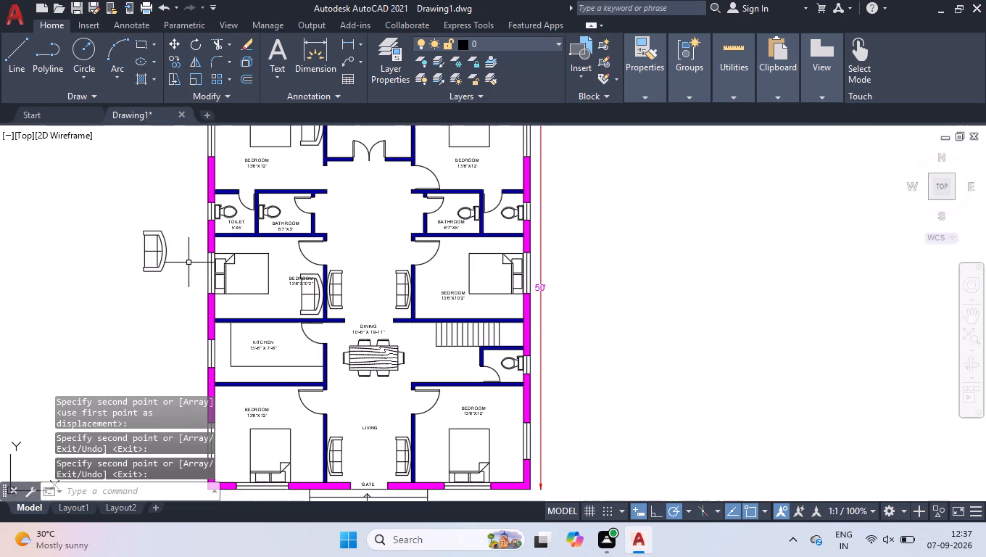
pyautogui.click(172, 233)
pyautogui.click(158, 242)
pyautogui.press('r')
pyautogui.press('o')
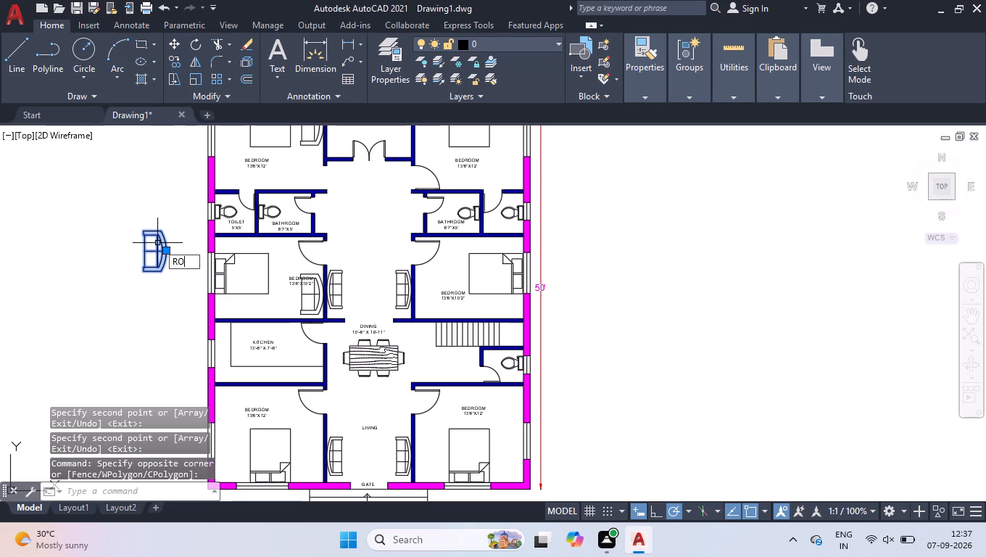
pyautogui.press('Return')
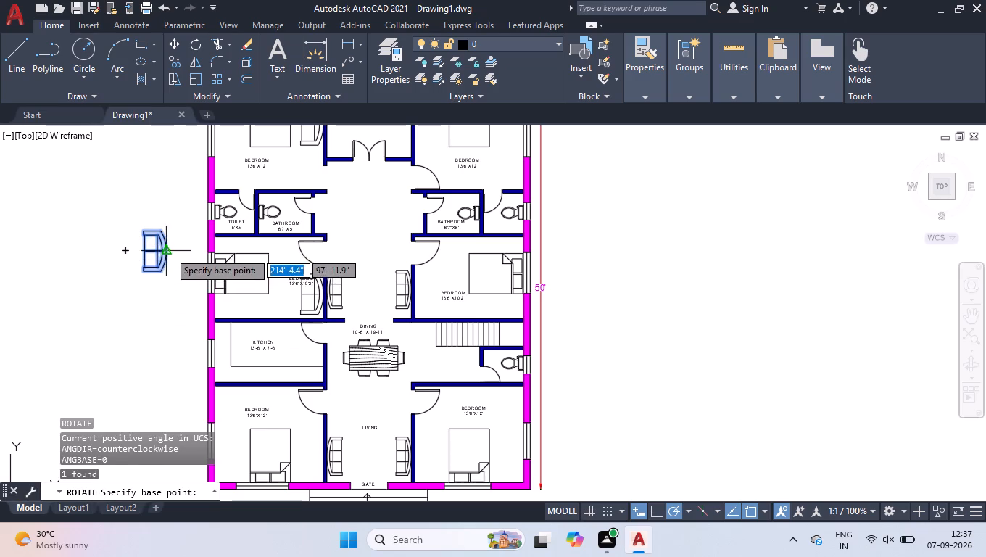
pyautogui.click(168, 250)
pyautogui.click(167, 213)
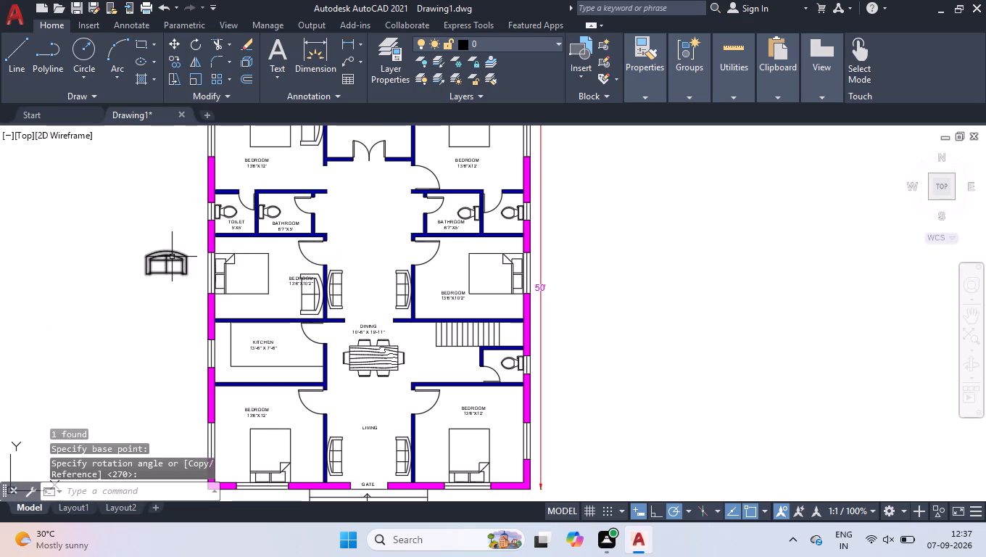
# Move the rotated sofa into the south-west bedroom with its back against the kitchen wall.
pyautogui.click(172, 257)
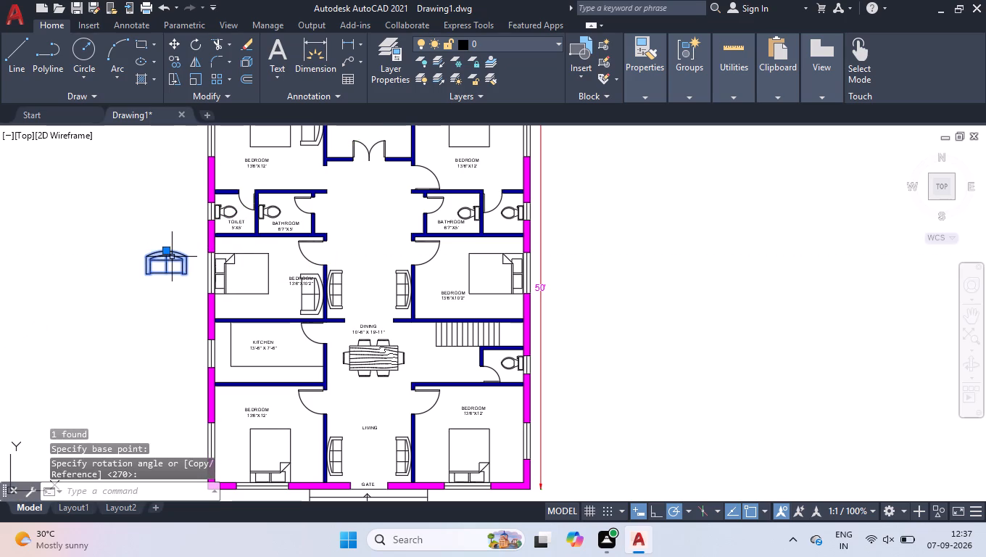
pyautogui.click(164, 248)
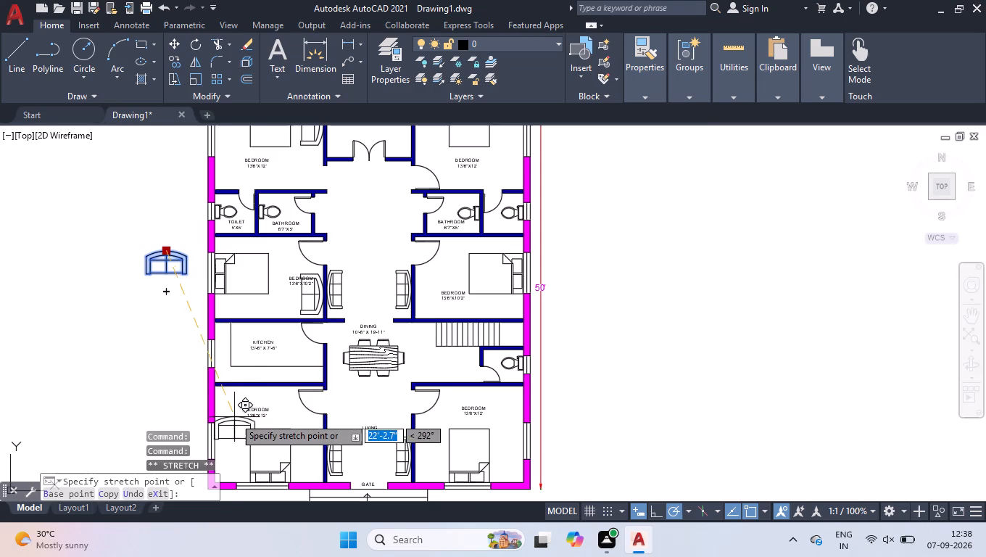
pyautogui.scroll(4, 233, 413)
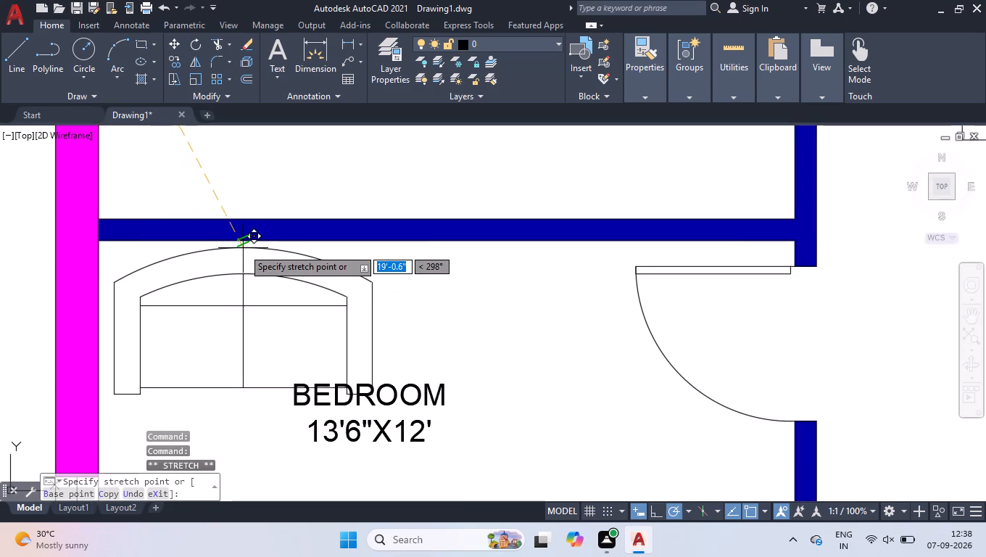
pyautogui.click(237, 247)
# With ortho on, mirror the three west bedroom sofas to the east bedrooms about a vertical line through the puja room window, keeping the originals.
pyautogui.scroll(-1, 237, 261)
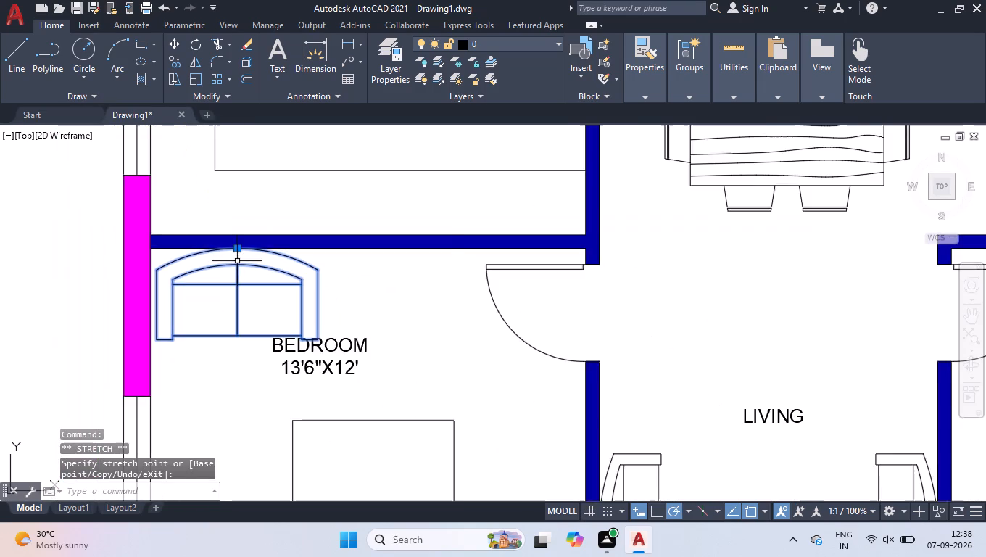
pyautogui.scroll(-5, 237, 261)
pyautogui.scroll(2, 262, 207)
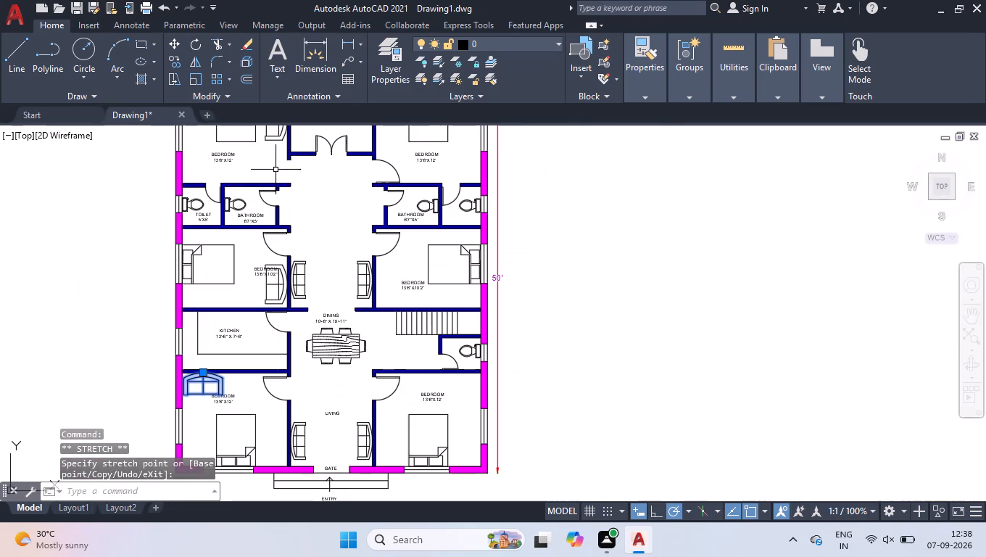
pyautogui.click(274, 137)
pyautogui.click(281, 282)
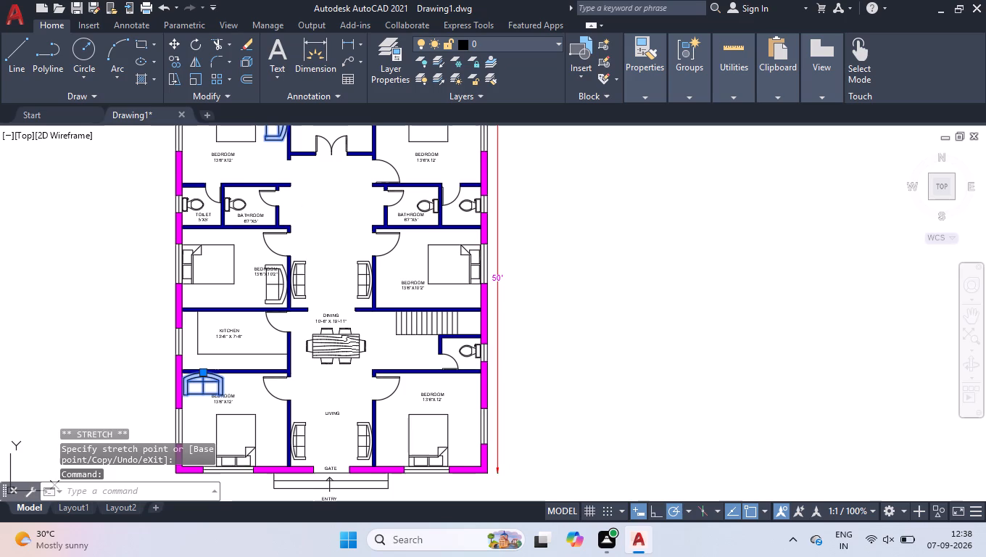
pyautogui.write('MI')
pyautogui.press('Return')
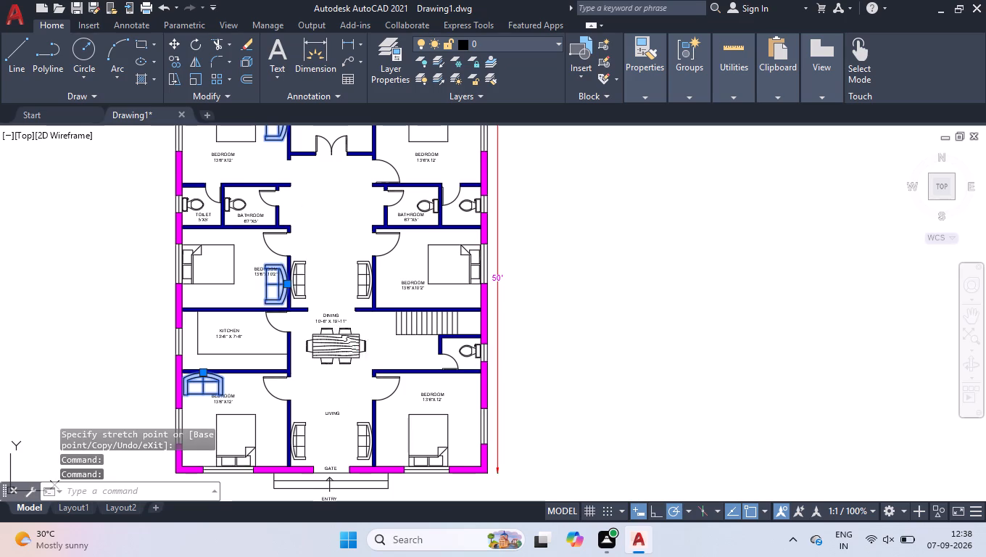
pyautogui.scroll(-2, 415, 318)
pyautogui.scroll(3, 378, 237)
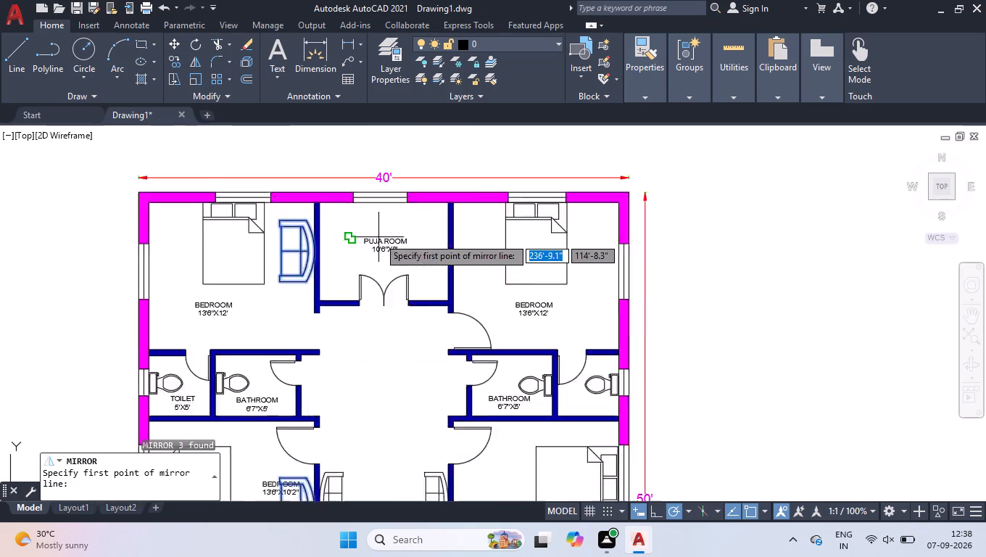
pyautogui.scroll(1, 378, 237)
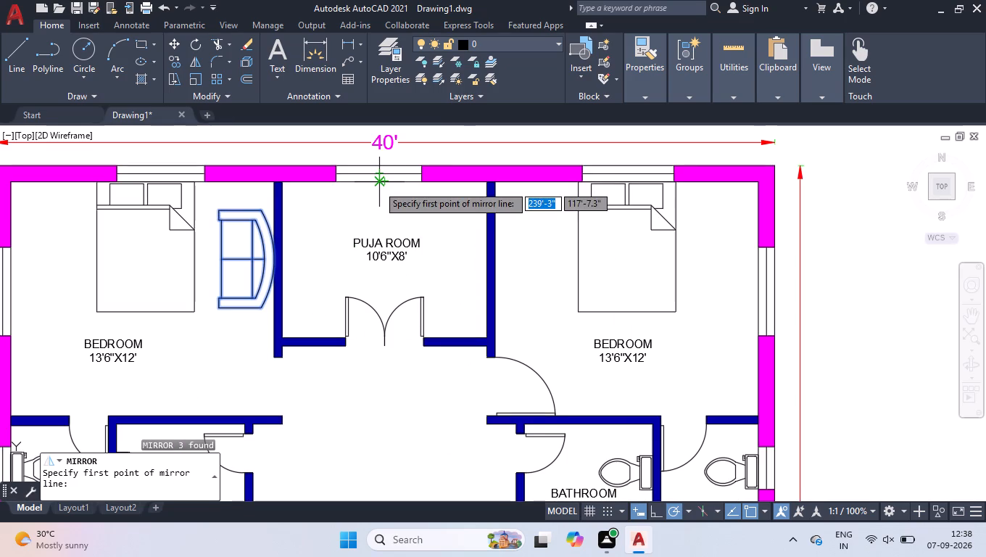
pyautogui.click(380, 171)
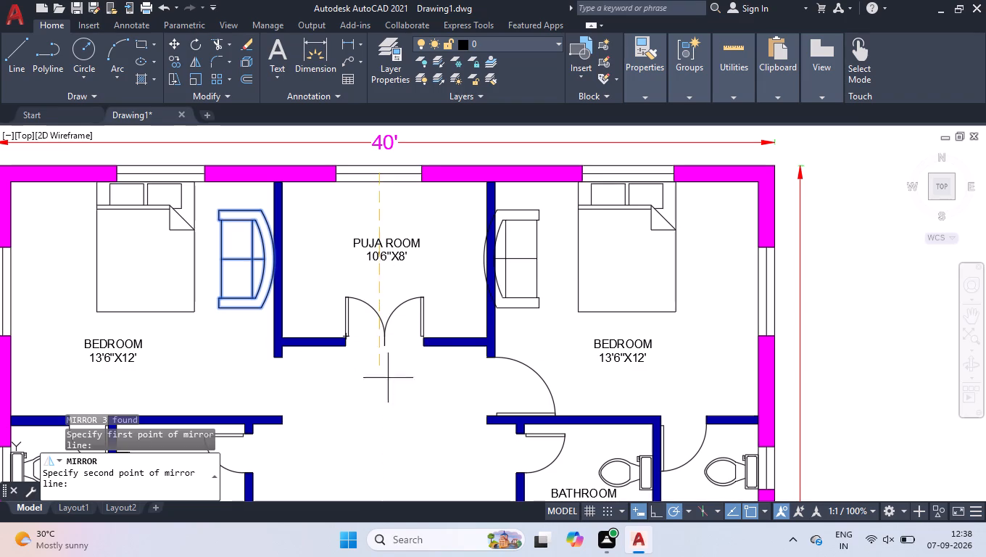
pyautogui.click(652, 511)
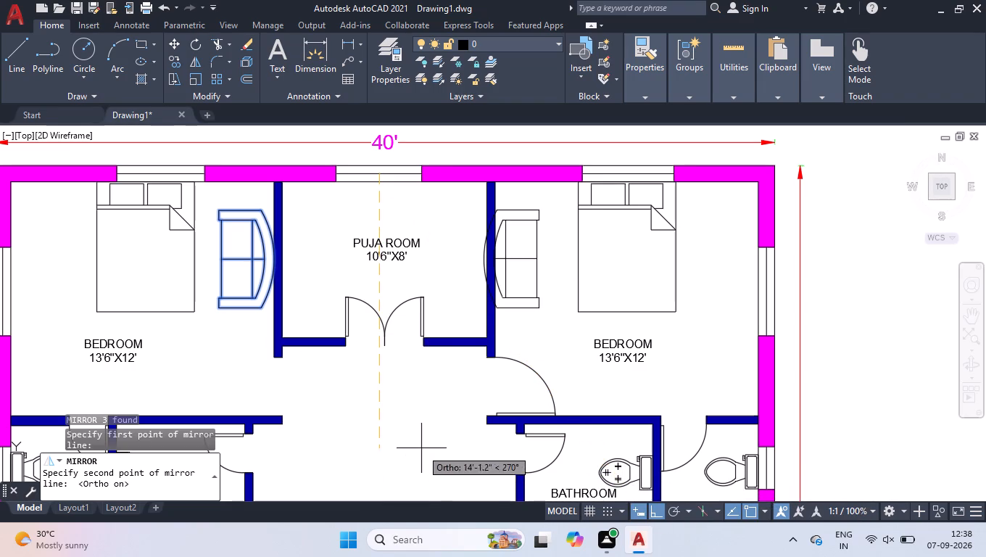
pyautogui.click(420, 448)
pyautogui.moveTo(447, 500); pyautogui.dragTo(420, 448)
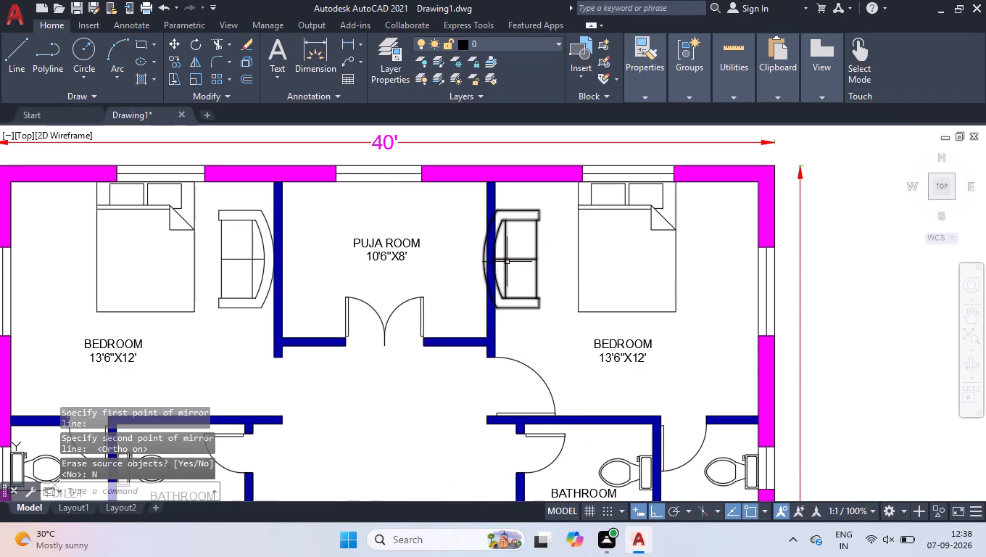
# Move the mirrored sofa in the north-east bedroom east so its back rests against the bedroom face of the puja room wall.
pyautogui.click(507, 261)
pyautogui.scroll(5, 507, 259)
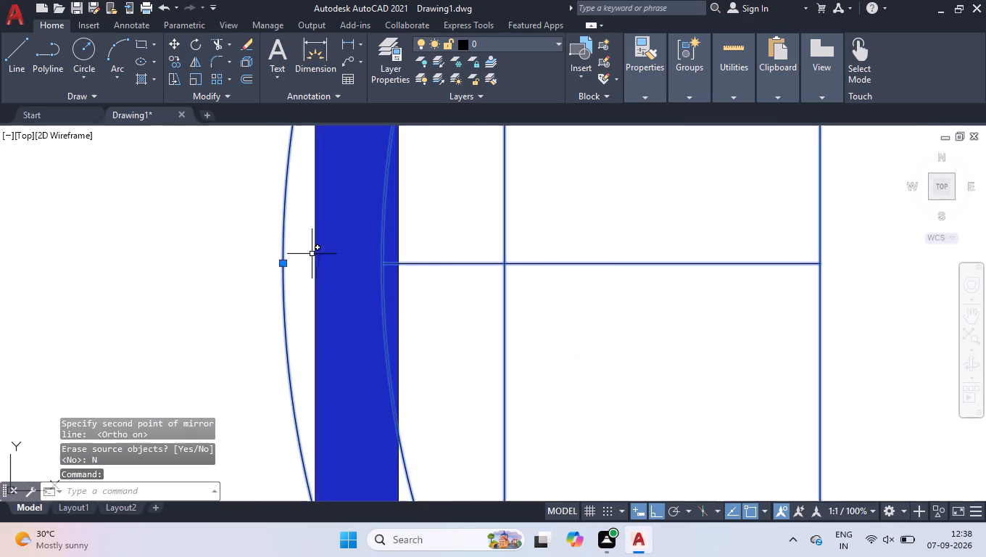
pyautogui.click(284, 265)
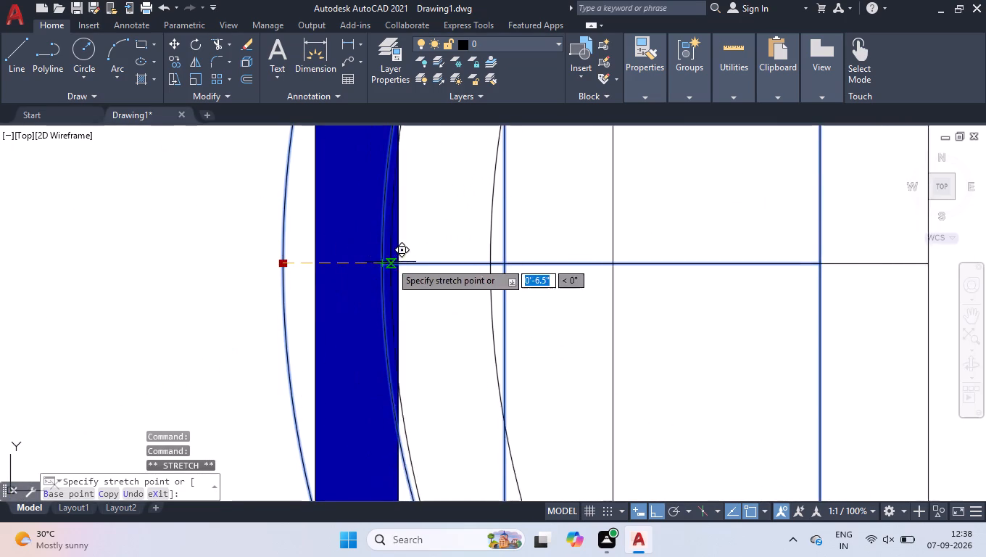
pyautogui.click(402, 263)
pyautogui.scroll(-8, 402, 263)
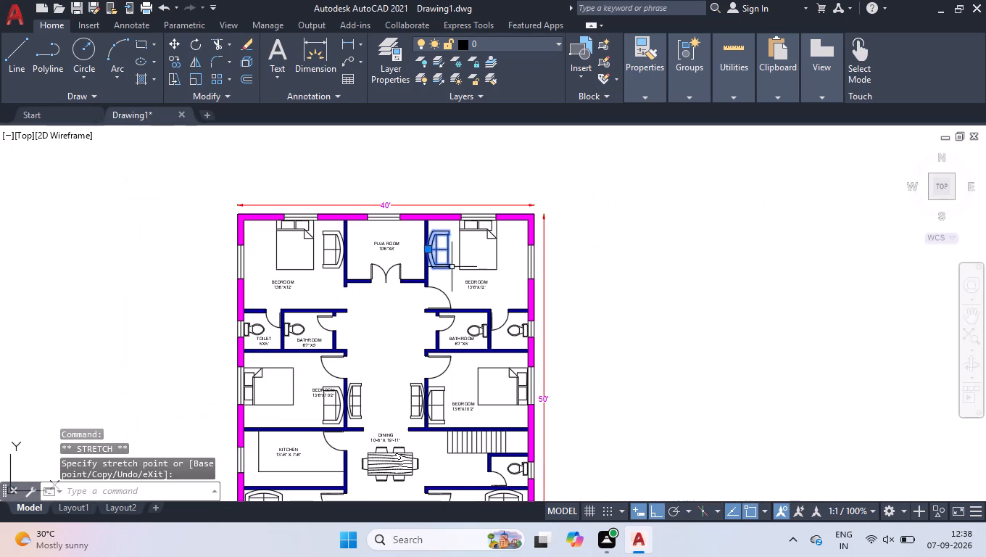
# Move the mirrored sofa in the east 13'6"X10'2" bedroom east so its back rests against the room's west wall, and clear the selection.
pyautogui.scroll(7, 426, 421)
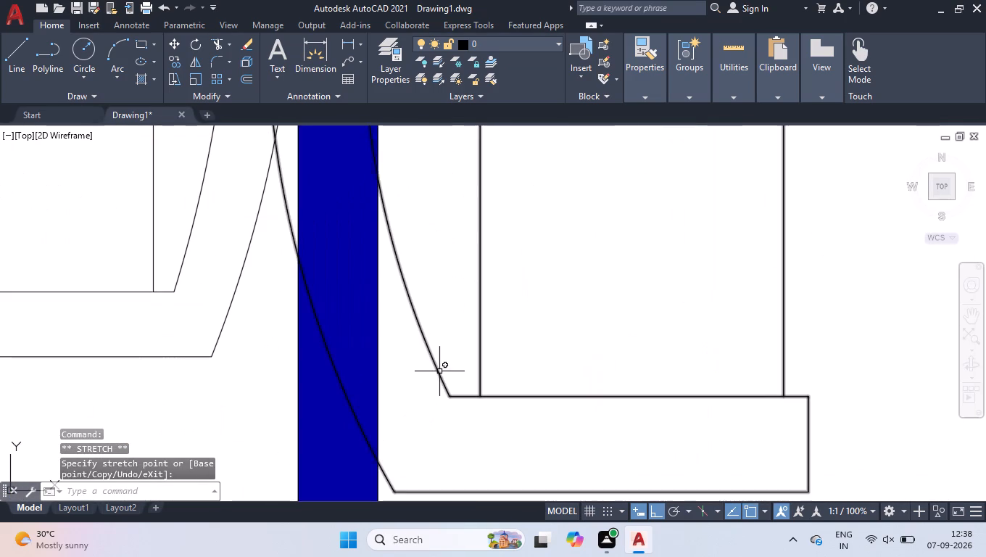
pyautogui.click(439, 371)
pyautogui.scroll(-2, 439, 371)
pyautogui.scroll(2, 392, 219)
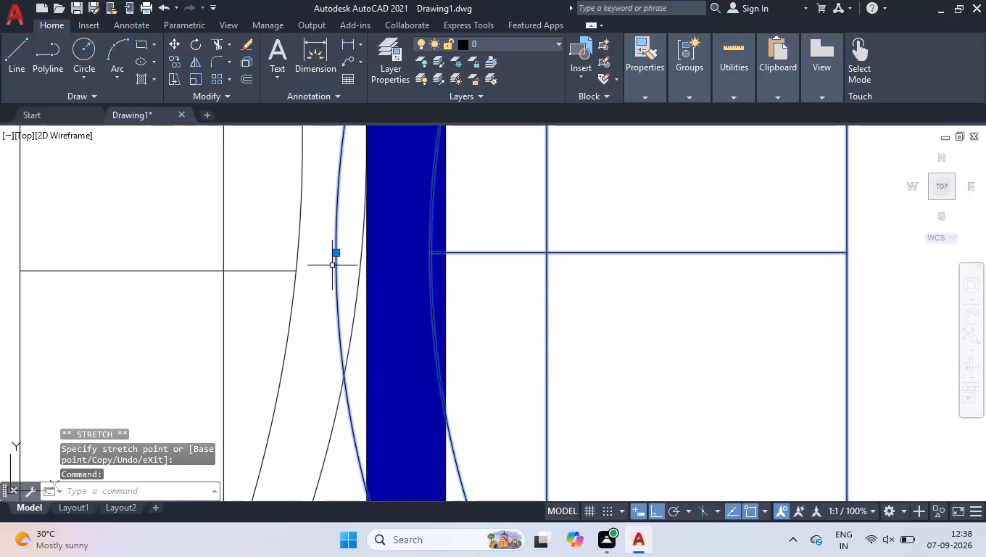
pyautogui.click(334, 255)
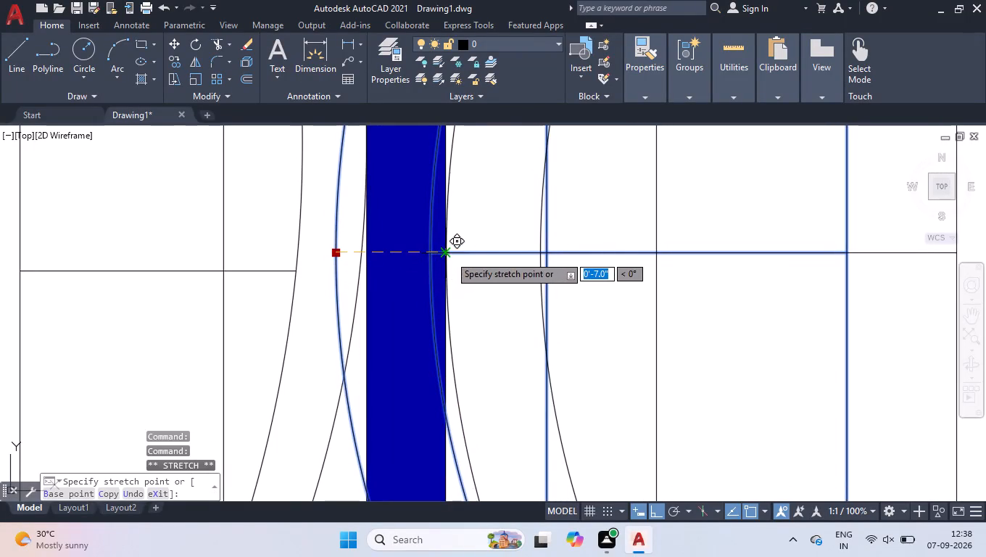
pyautogui.click(449, 255)
pyautogui.scroll(-8, 449, 255)
pyautogui.rightClick(607, 228)
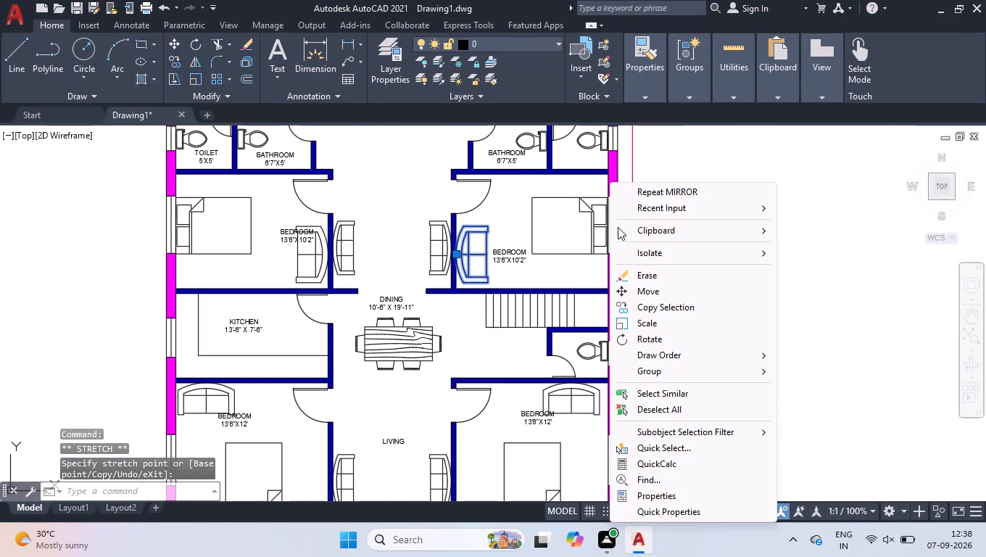
pyautogui.rightClick(805, 223)
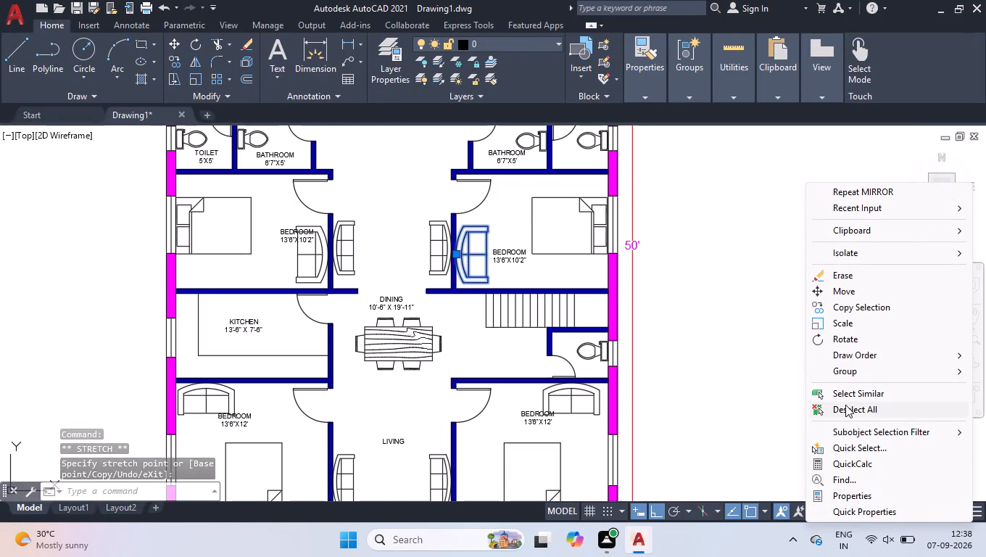
pyautogui.click(844, 414)
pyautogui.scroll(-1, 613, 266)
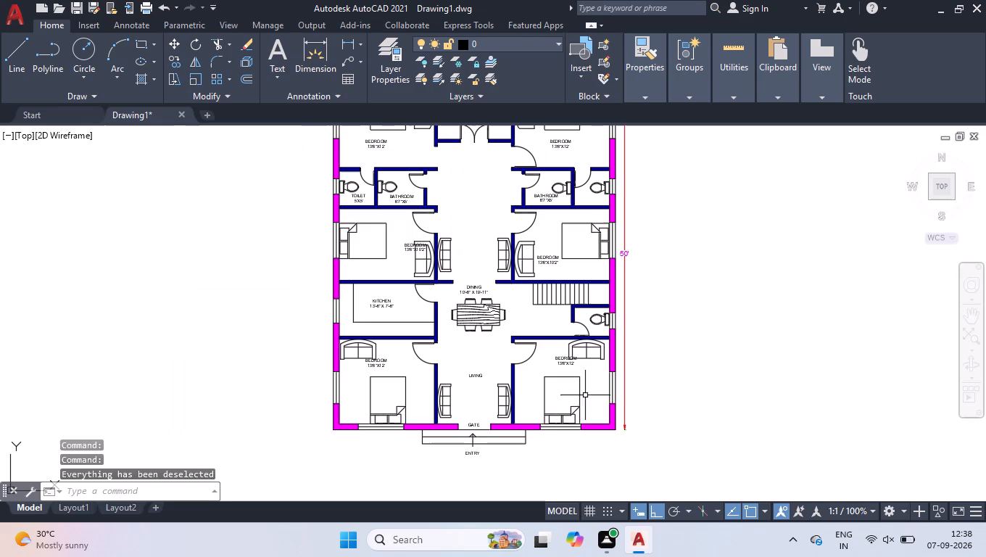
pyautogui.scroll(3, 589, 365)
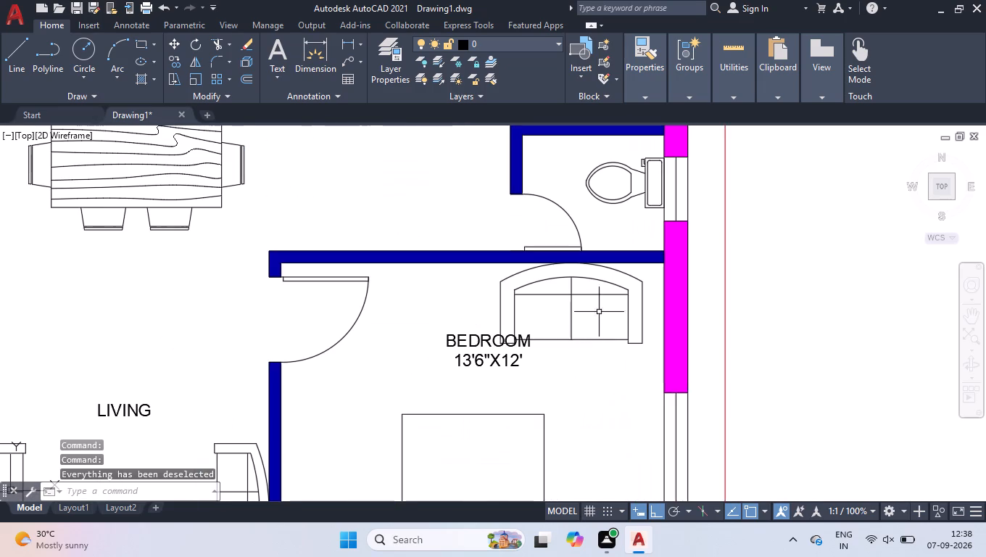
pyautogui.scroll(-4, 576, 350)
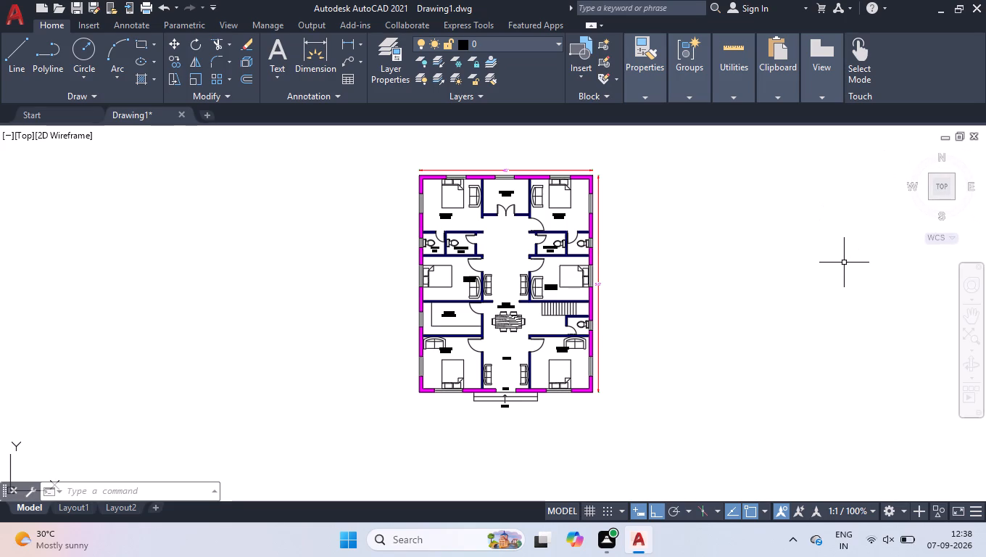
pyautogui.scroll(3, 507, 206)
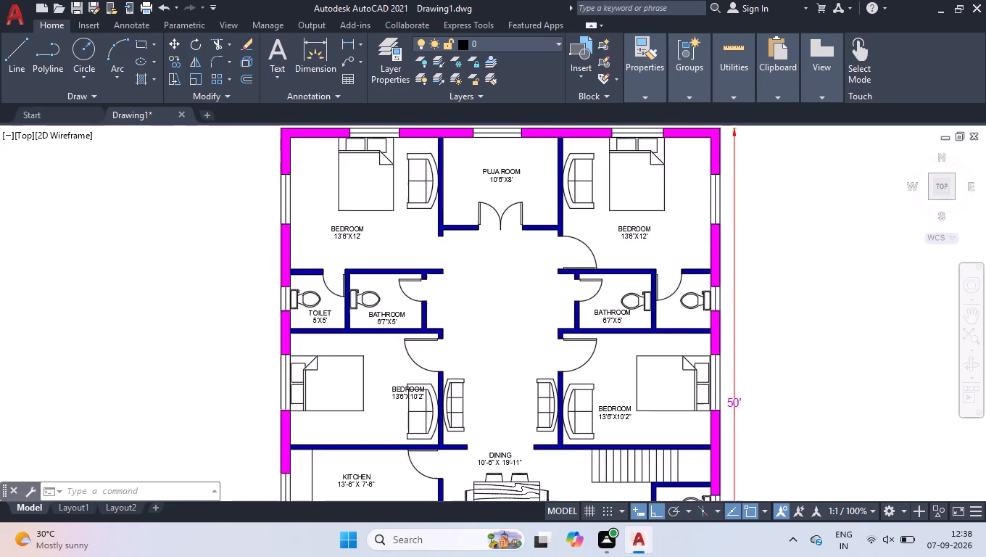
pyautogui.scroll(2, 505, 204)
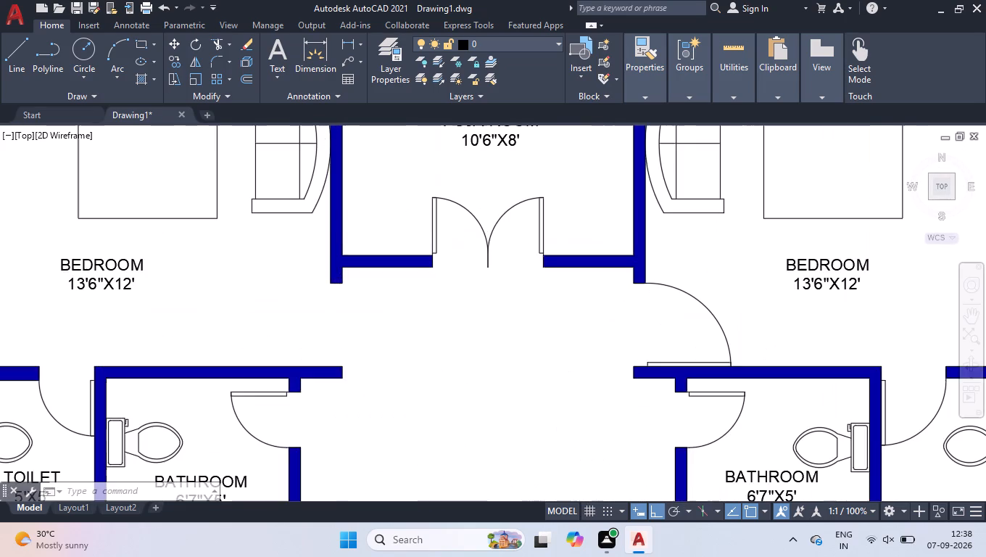
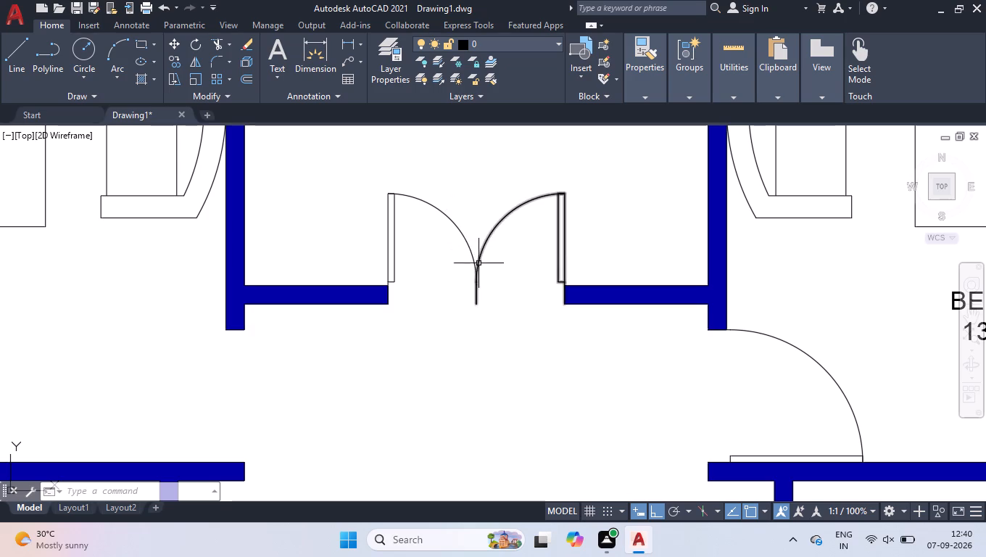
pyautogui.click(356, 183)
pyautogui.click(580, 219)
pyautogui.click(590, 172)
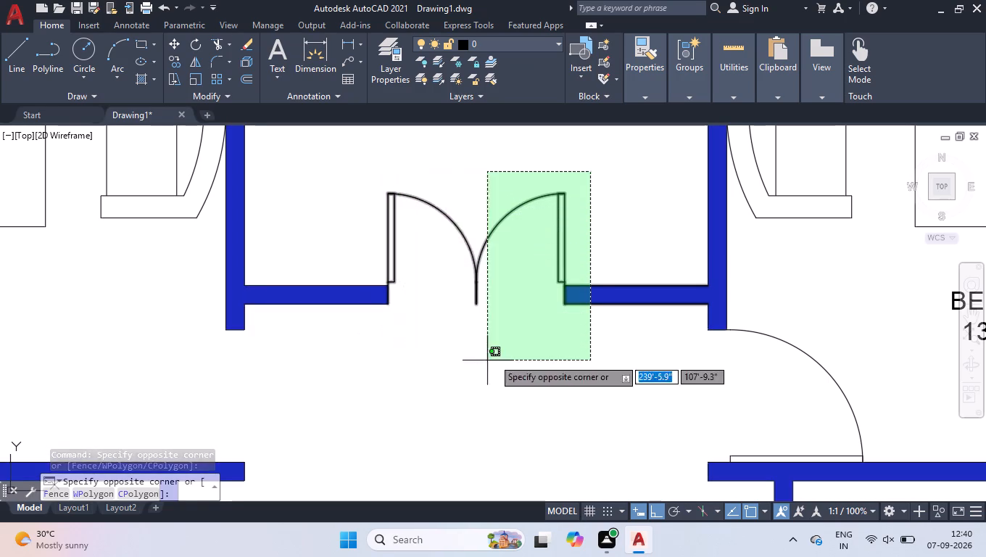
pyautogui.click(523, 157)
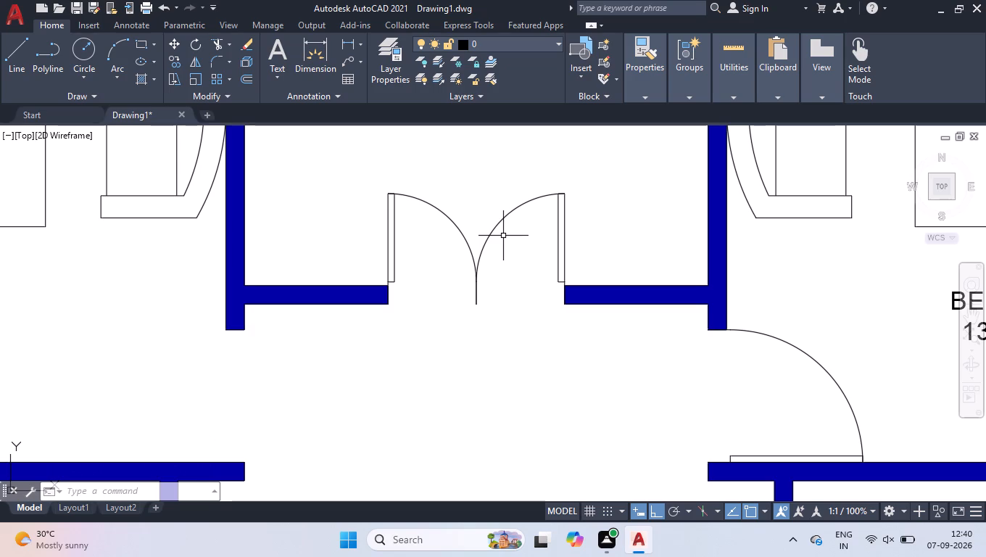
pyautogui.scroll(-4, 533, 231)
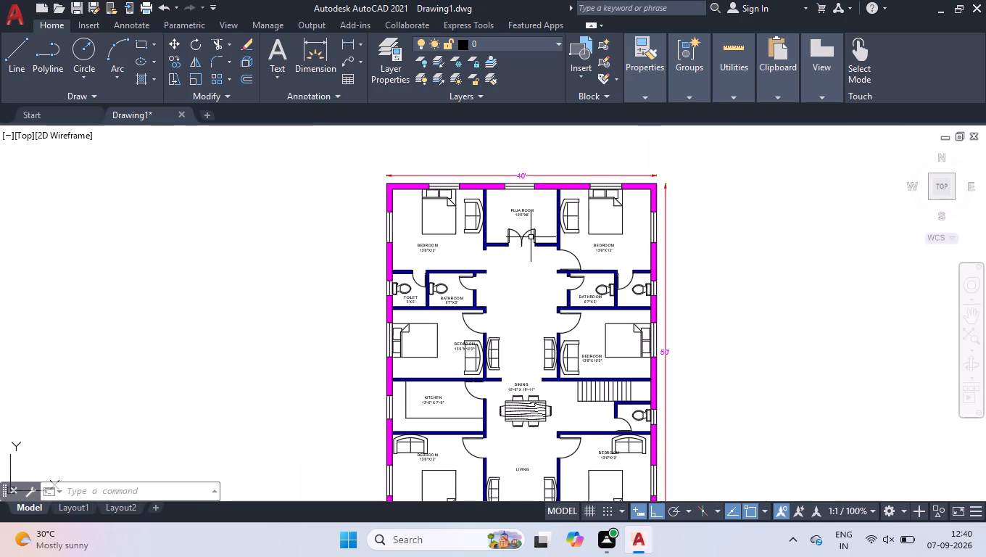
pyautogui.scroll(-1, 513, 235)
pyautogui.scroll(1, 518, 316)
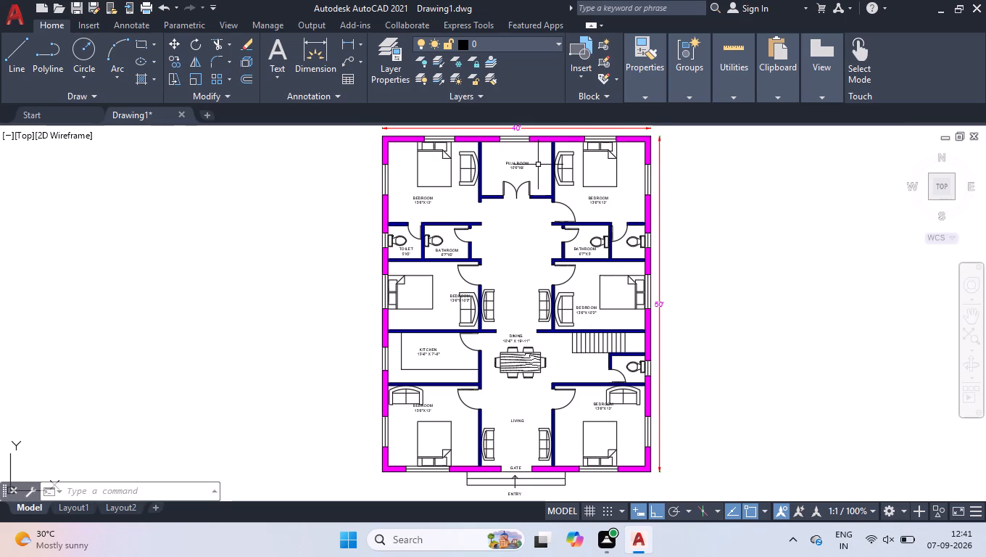
# Add the multiline text D at 6" height just below the puja room's double door.
pyautogui.scroll(1, 537, 167)
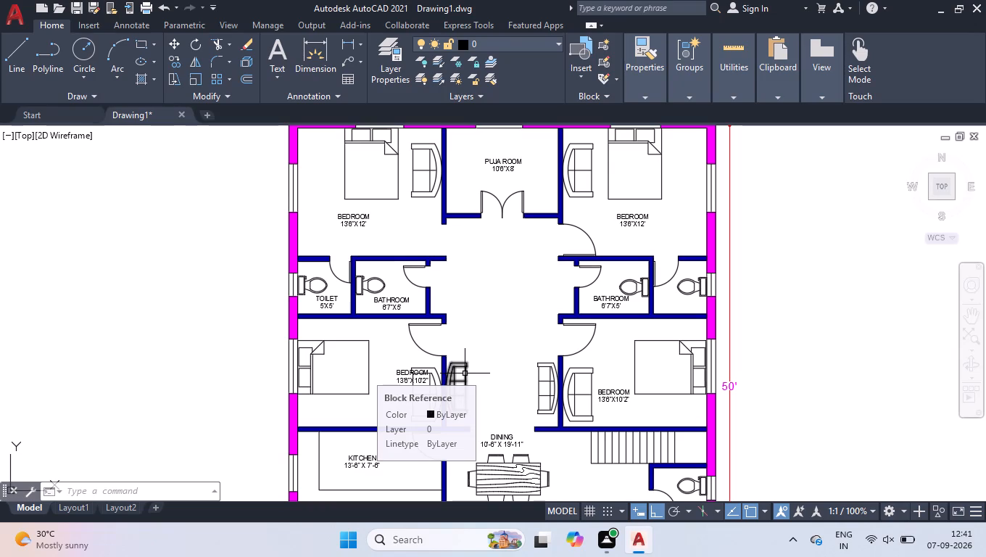
pyautogui.scroll(4, 518, 206)
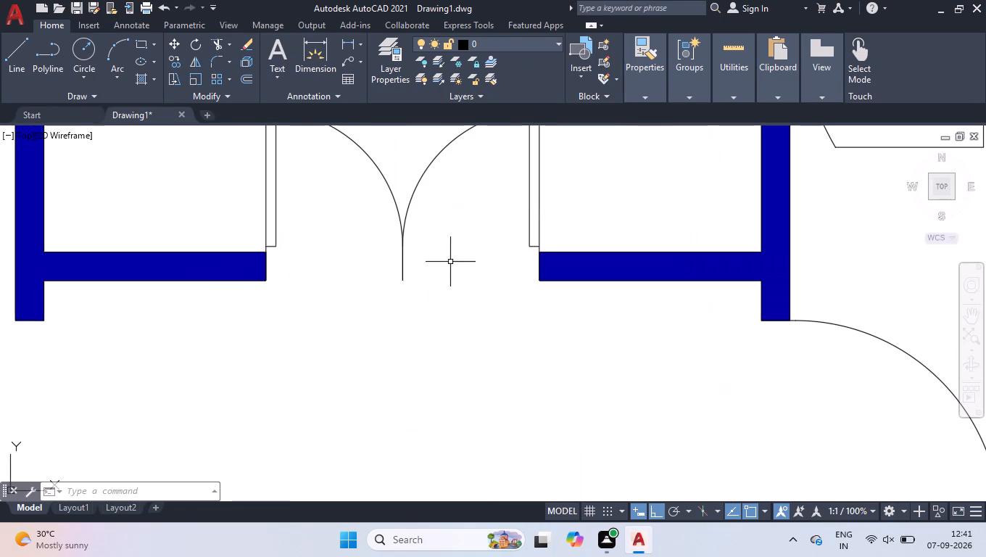
pyautogui.click(269, 49)
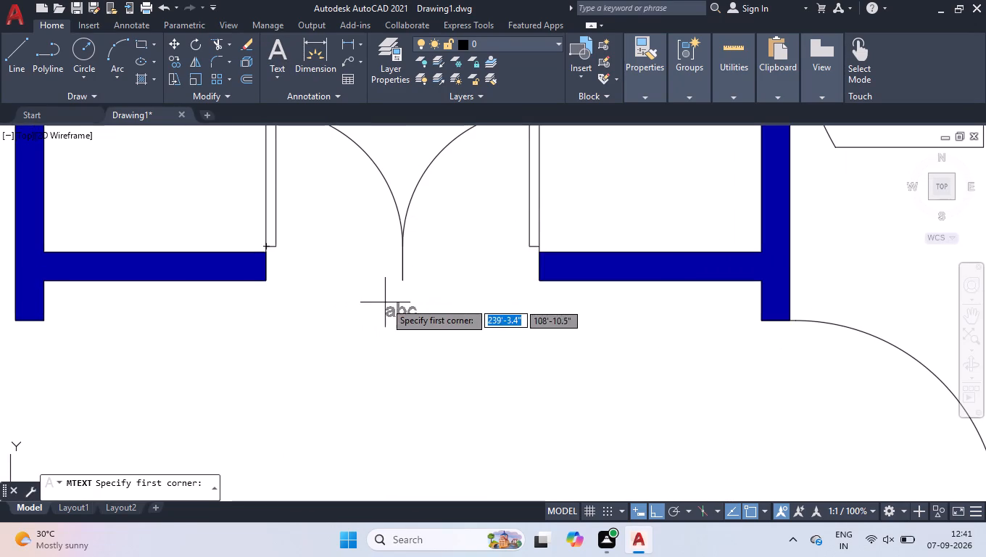
pyautogui.click(384, 294)
pyautogui.click(428, 334)
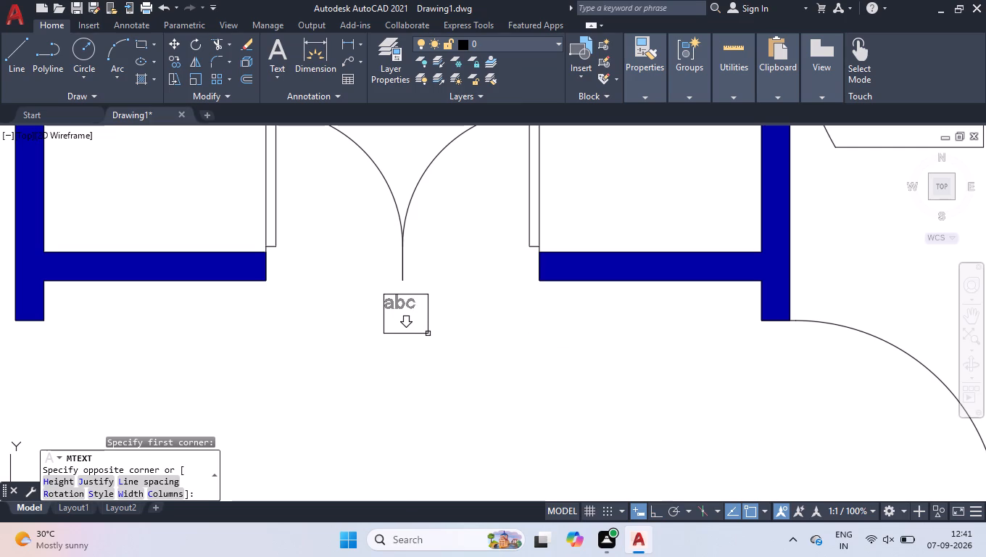
pyautogui.click(121, 62)
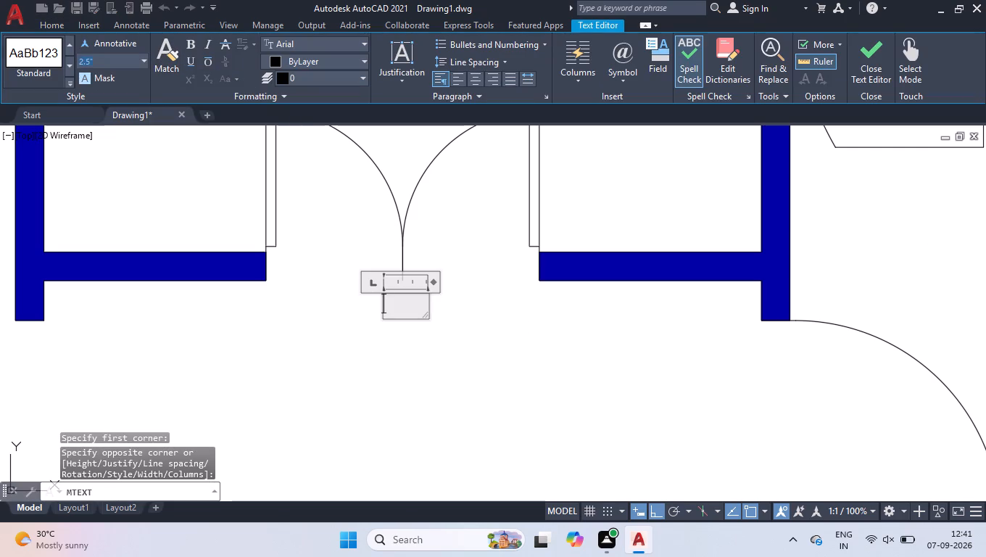
pyautogui.press('6')
pyautogui.press('Return')
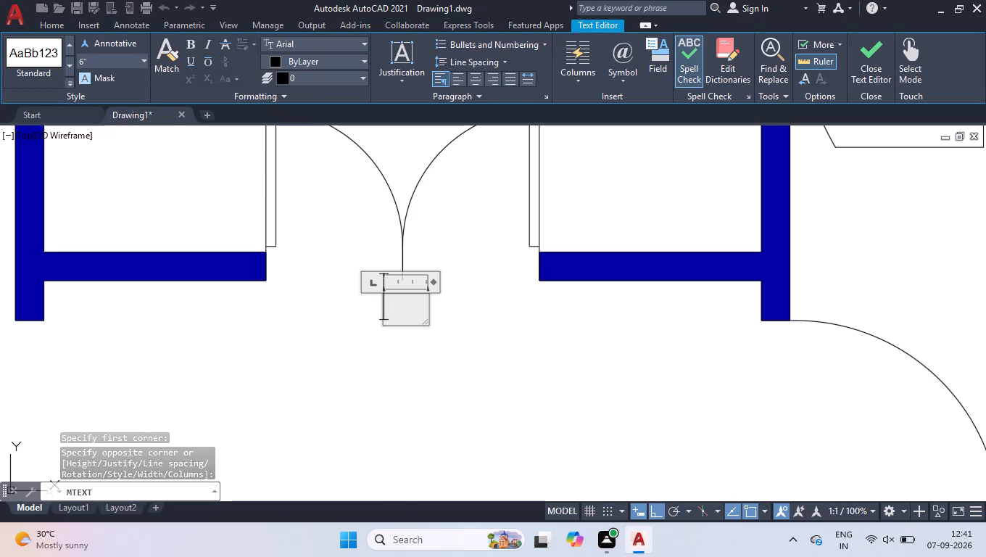
pyautogui.press('d')
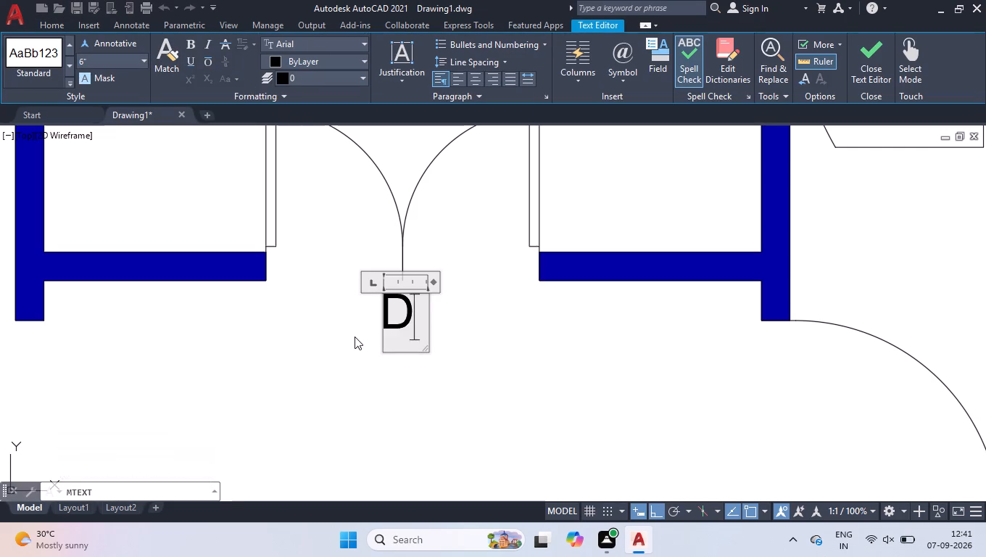
pyautogui.click(355, 337)
# Copy the D label with polar tracking on, placing copies at the doors of the north-east bedroom, its neighbouring bathroom and the adjoining toilet.
pyautogui.click(386, 314)
pyautogui.write('COP')
pyautogui.press('Return')
pyautogui.click(398, 302)
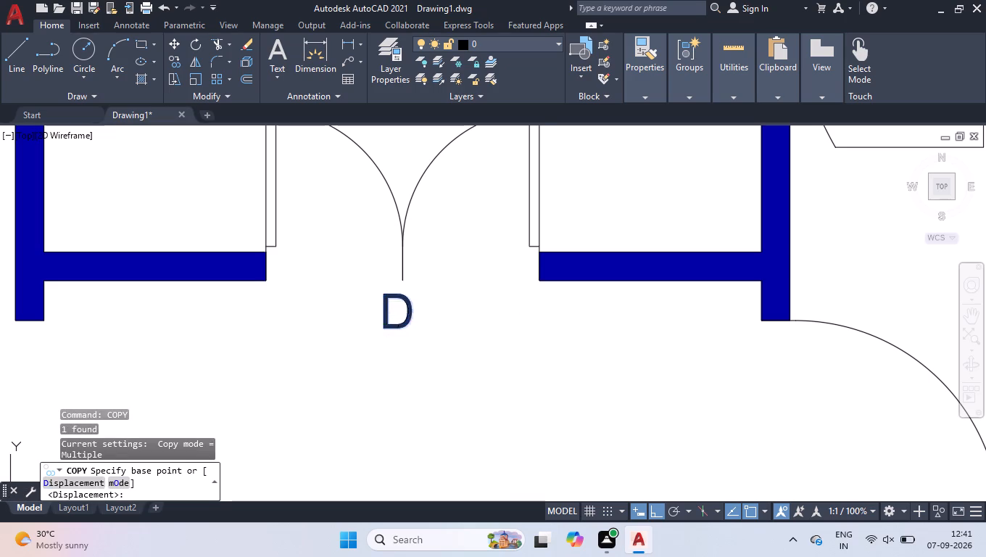
pyautogui.scroll(-2, 389, 349)
pyautogui.click(676, 512)
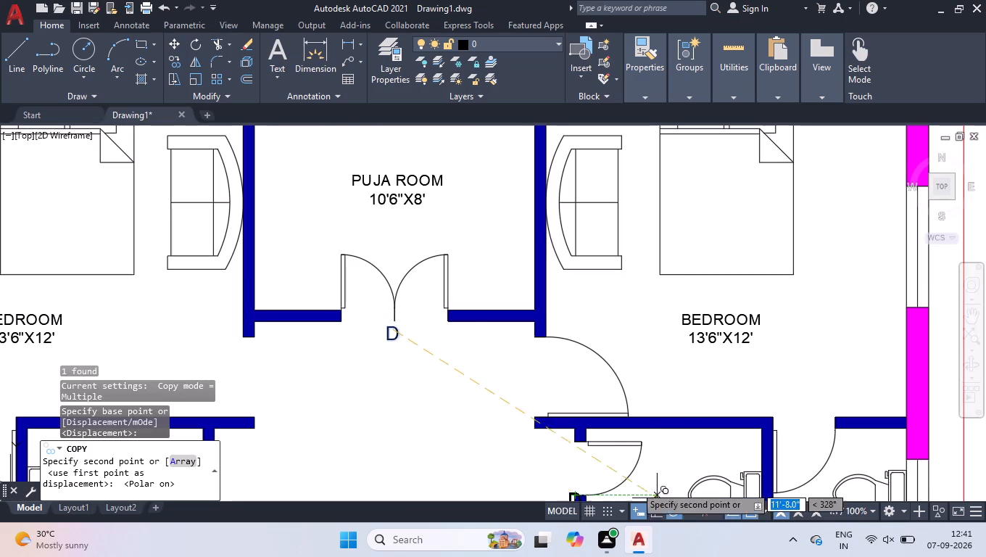
pyautogui.click(563, 373)
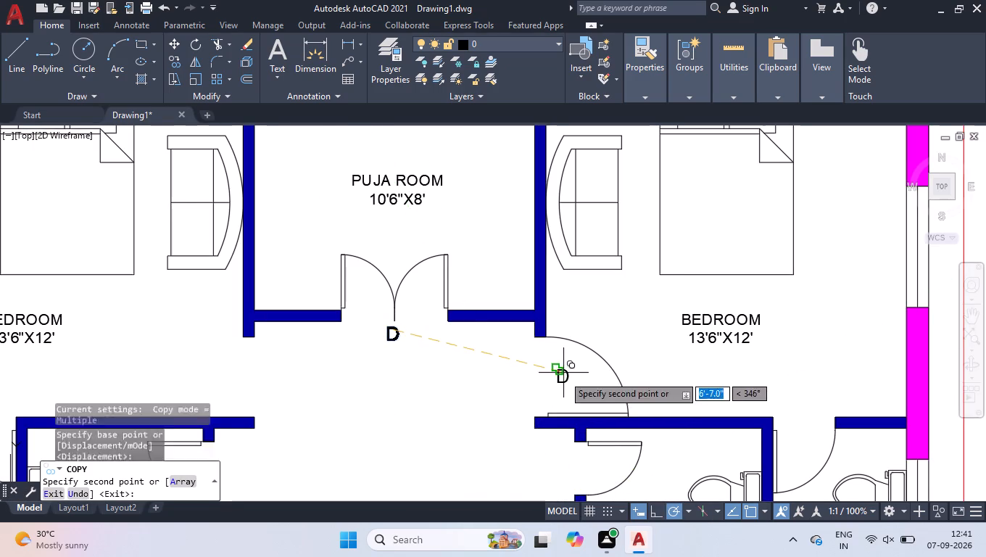
pyautogui.click(589, 463)
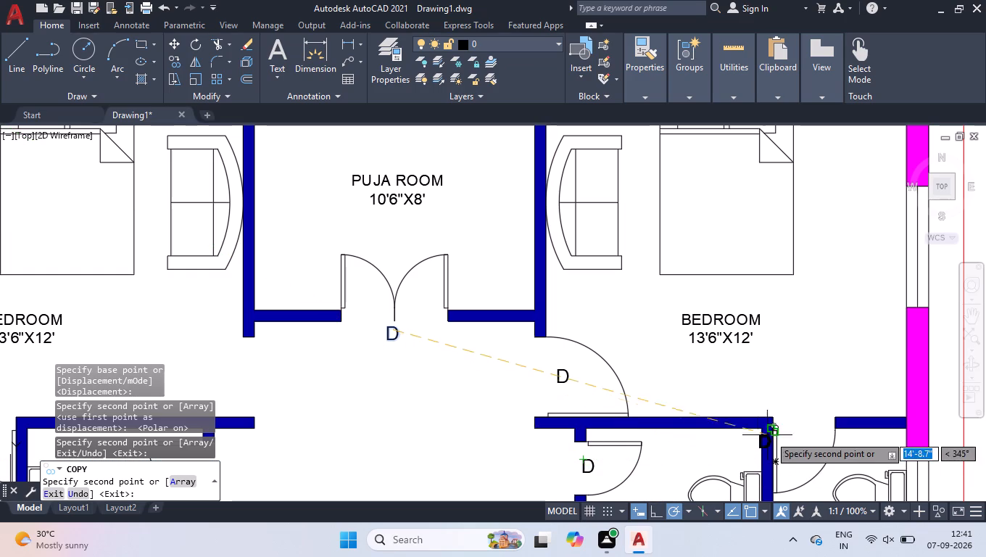
pyautogui.click(803, 437)
# Place further D copies at the west bathroom door and at the doors of both 13'6"X10'2" bedrooms.
pyautogui.scroll(-2, 762, 368)
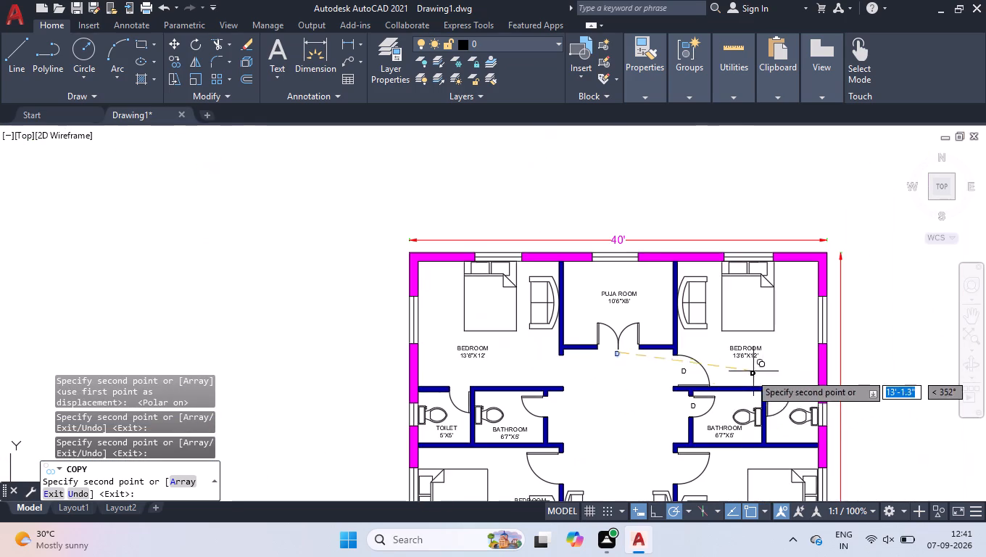
pyautogui.scroll(2, 547, 424)
pyautogui.click(539, 380)
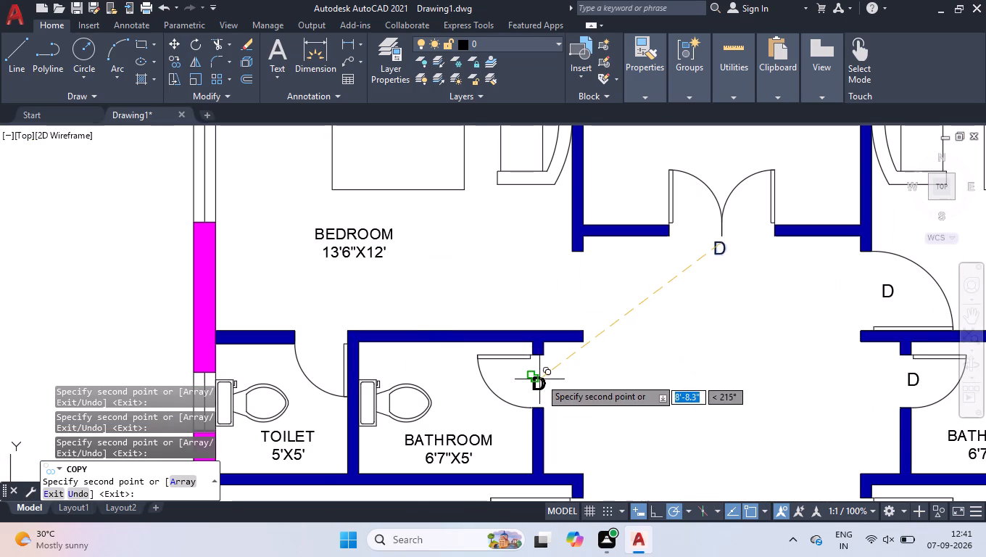
pyautogui.scroll(-2, 546, 367)
pyautogui.scroll(3, 558, 444)
pyautogui.click(542, 408)
pyautogui.scroll(-2, 655, 403)
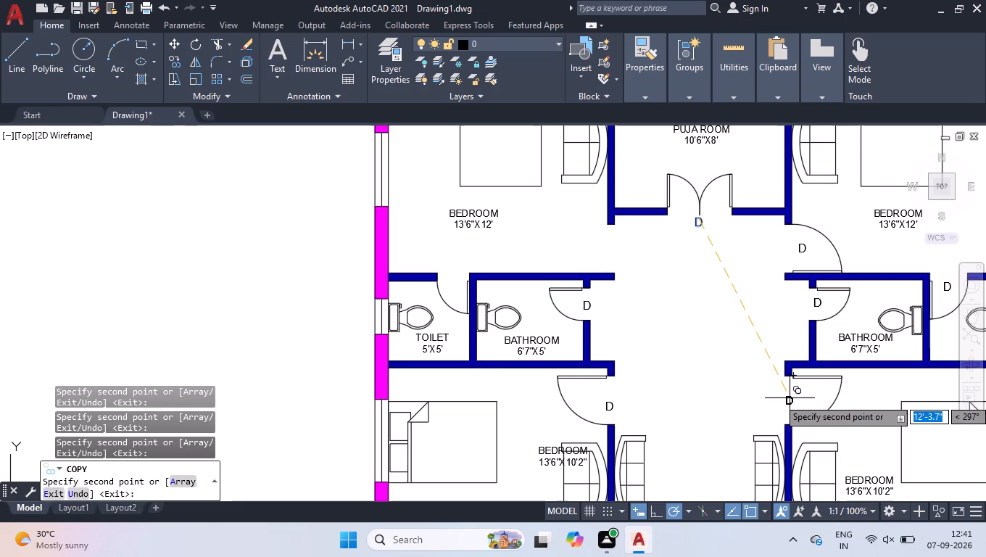
pyautogui.click(790, 397)
# Place D copies at the doors of the kitchen, the two southern bedrooms and the toilet beside the staircase.
pyautogui.scroll(-2, 655, 344)
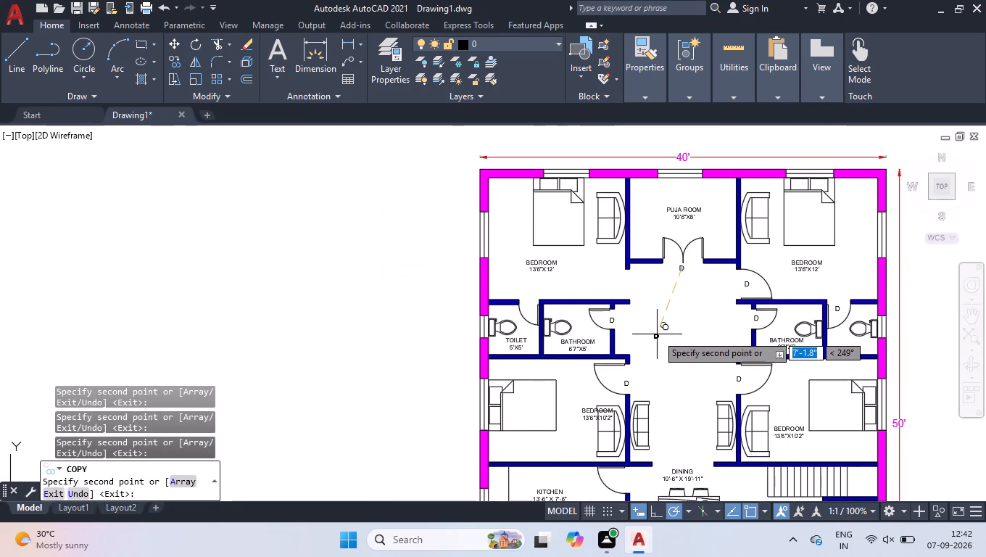
pyautogui.scroll(2, 657, 463)
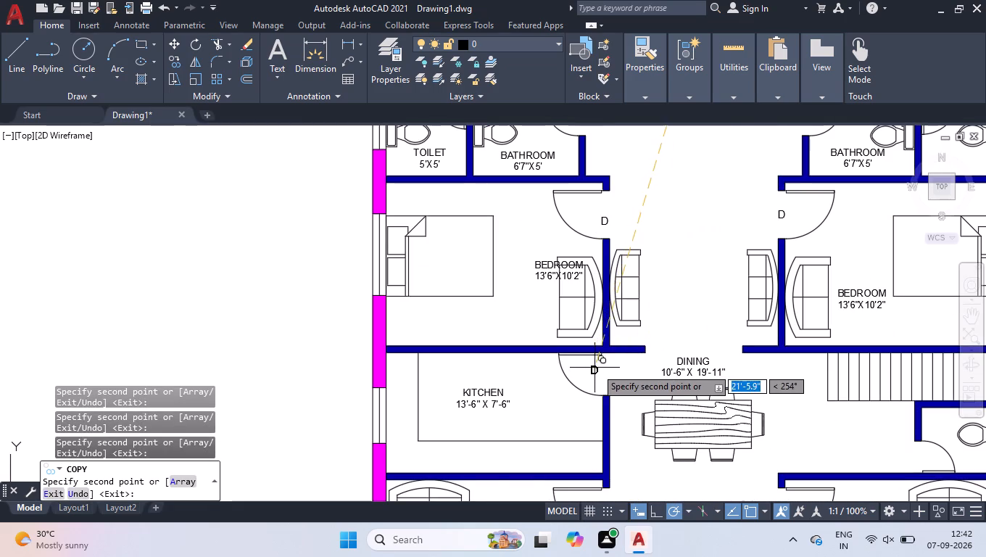
pyautogui.click(606, 371)
pyautogui.scroll(-2, 607, 369)
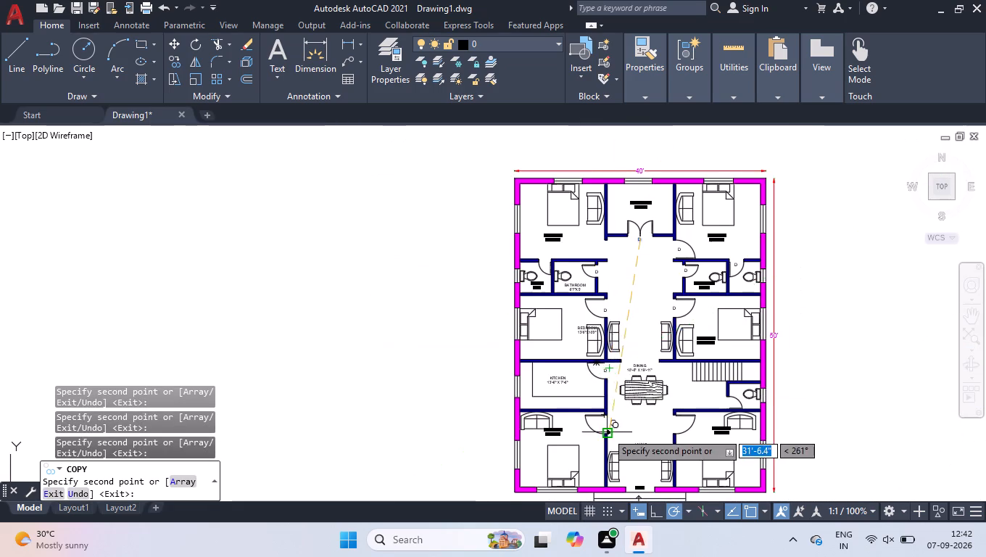
pyautogui.scroll(2, 607, 432)
pyautogui.click(603, 410)
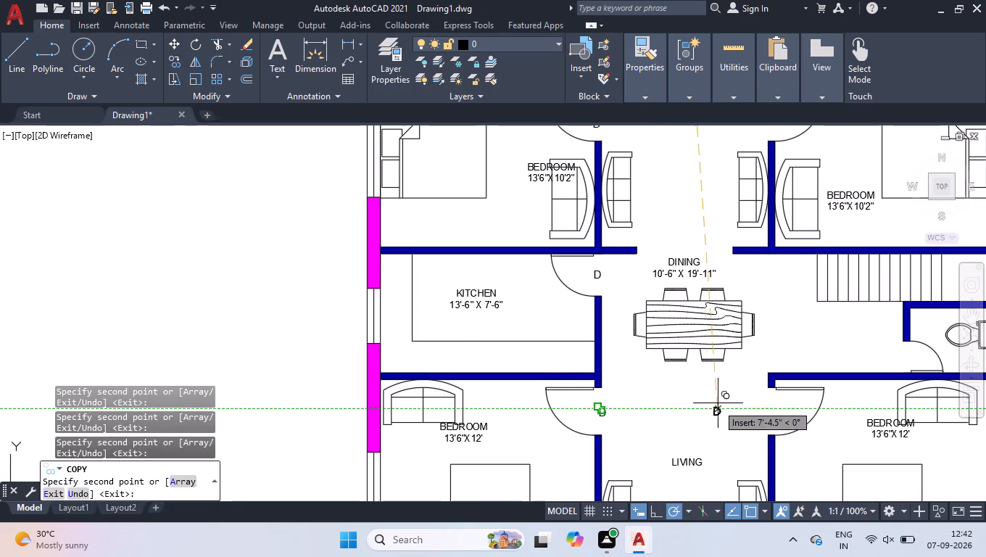
pyautogui.click(766, 409)
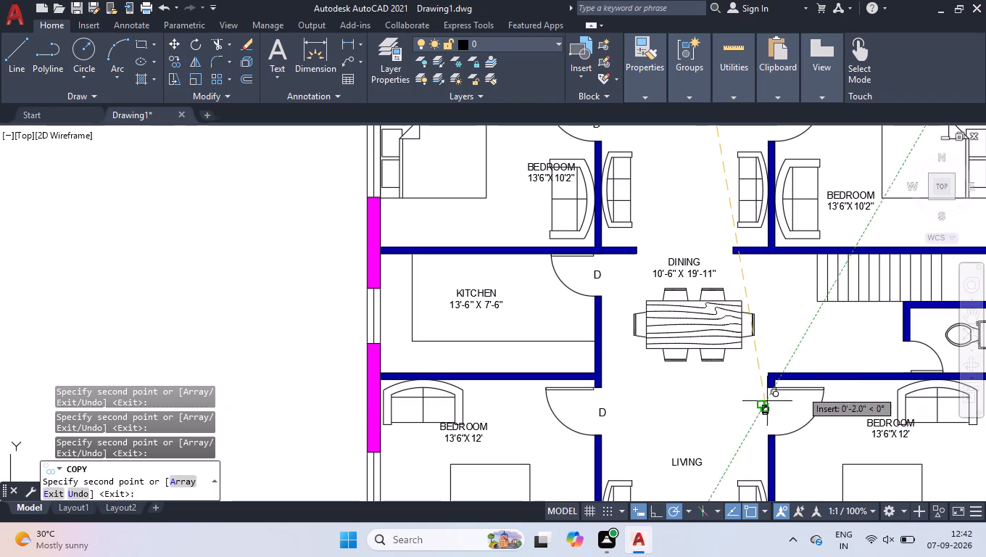
pyautogui.scroll(3, 942, 354)
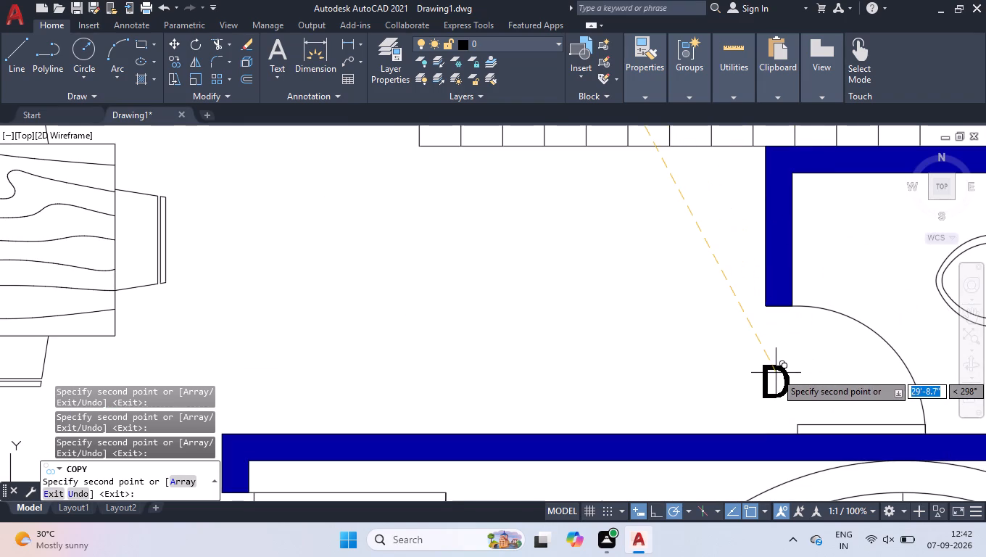
pyautogui.click(779, 362)
# Place D copies outside the south windows and the outer side windows of both southern bedrooms.
pyautogui.scroll(-1, 600, 334)
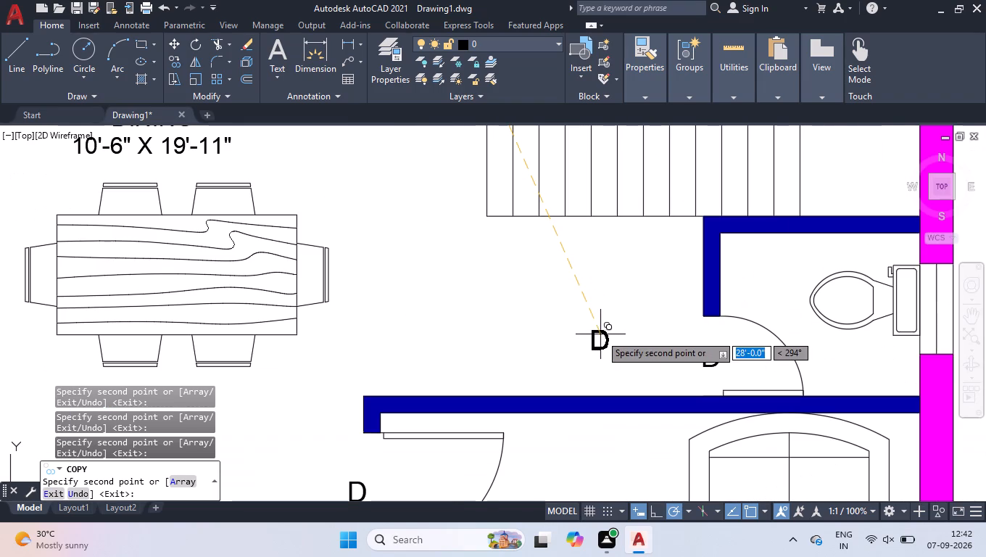
pyautogui.scroll(-2, 600, 334)
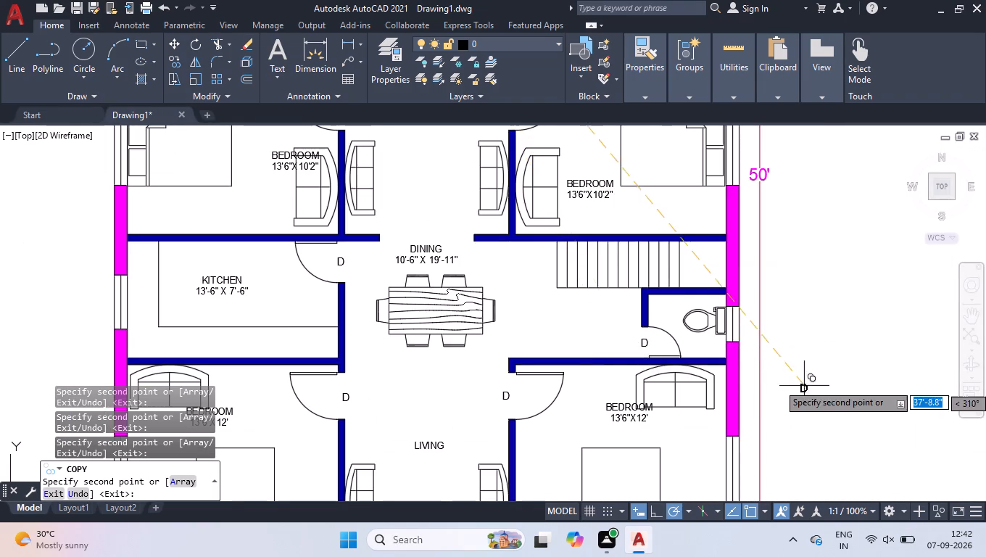
pyautogui.scroll(-2, 811, 365)
pyautogui.scroll(2, 708, 475)
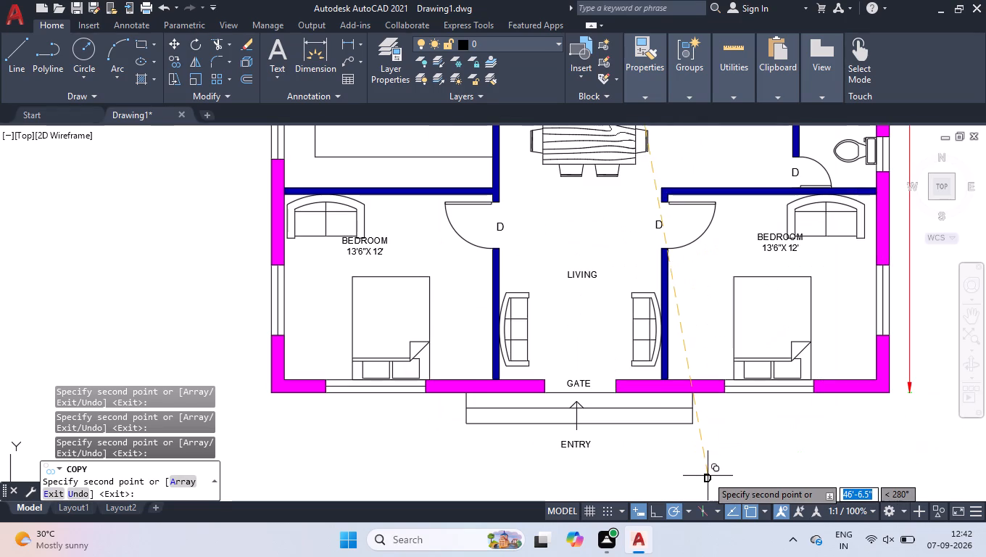
pyautogui.scroll(-1, 707, 476)
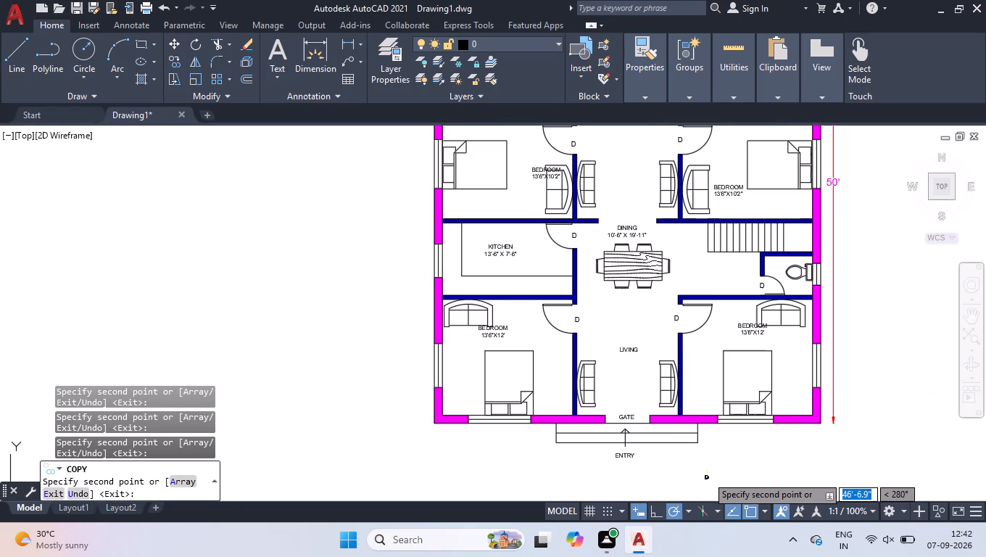
pyautogui.scroll(3, 747, 434)
pyautogui.click(747, 421)
pyautogui.scroll(-3, 747, 430)
pyautogui.scroll(2, 455, 438)
pyautogui.click(527, 421)
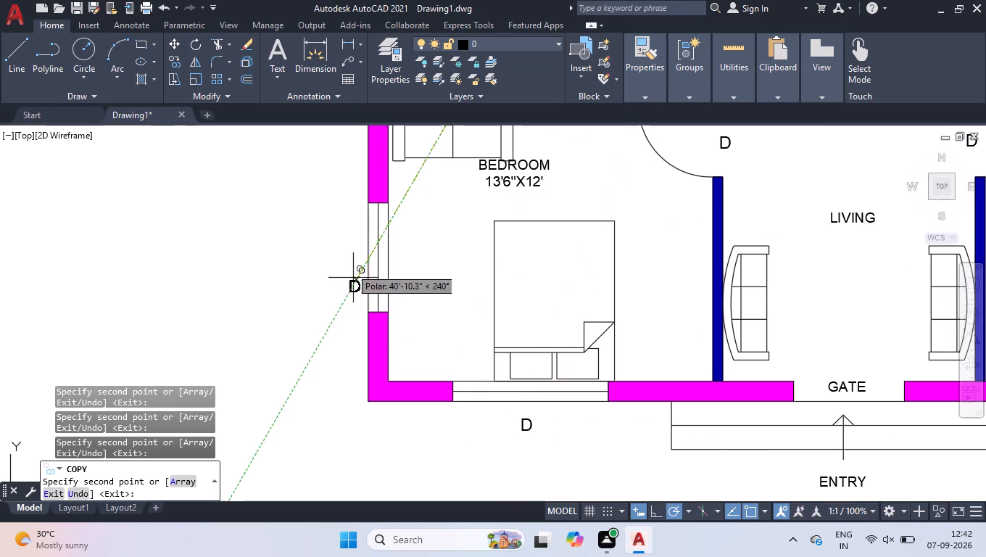
pyautogui.click(350, 256)
pyautogui.scroll(-2, 378, 283)
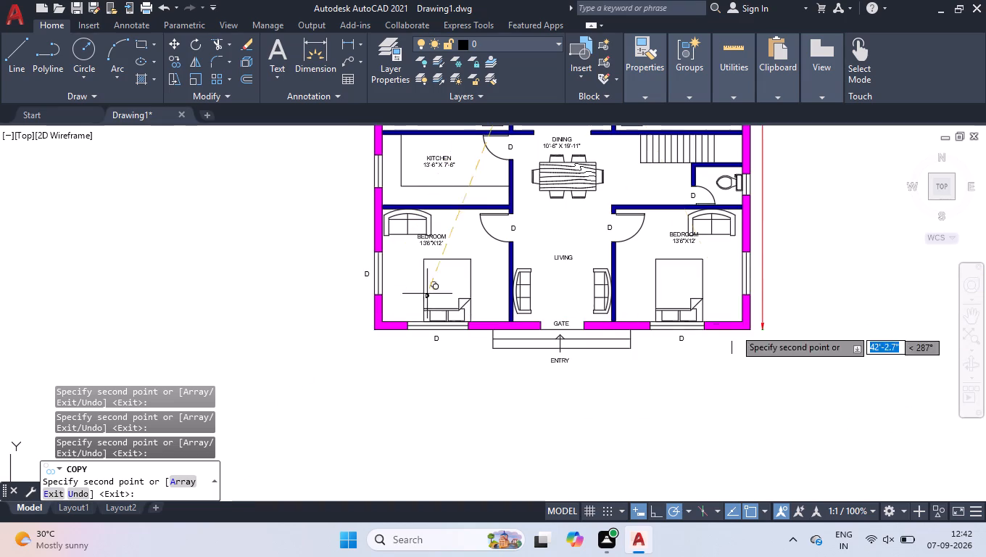
pyautogui.scroll(4, 761, 269)
pyautogui.click(702, 289)
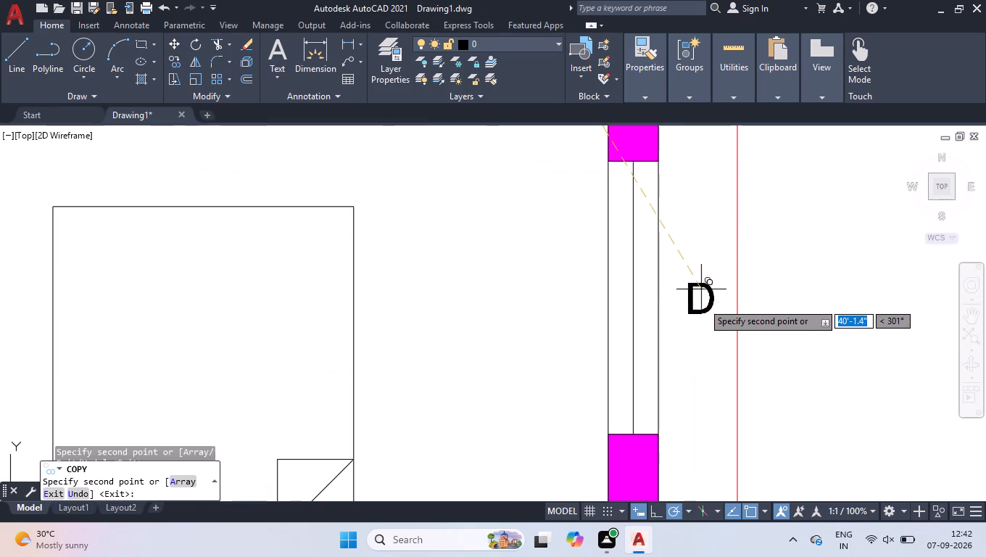
# Place D copies outside the east windows of the toilet beside the staircase and the eastern 13'6"X10'2" bedroom.
pyautogui.scroll(-4, 704, 308)
pyautogui.scroll(3, 708, 236)
pyautogui.scroll(3, 689, 177)
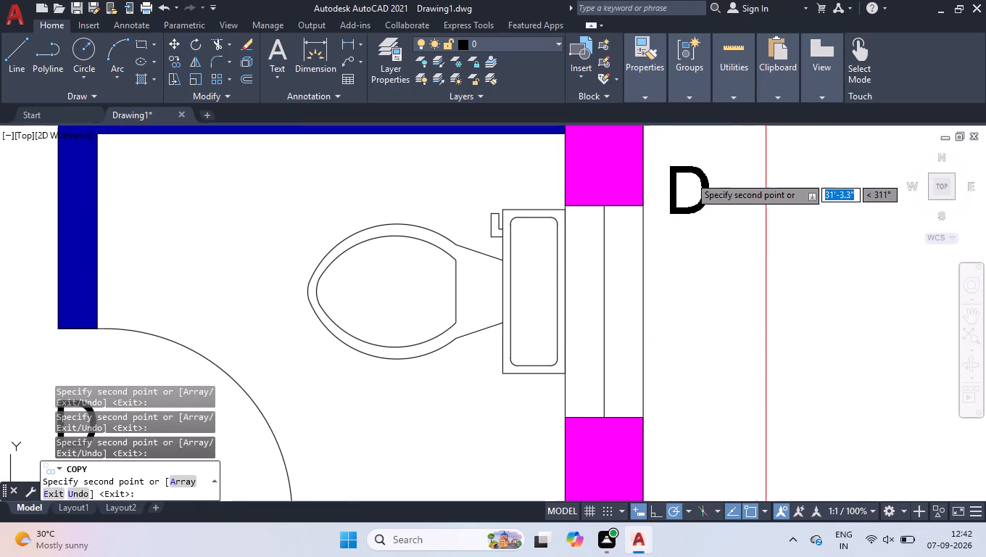
pyautogui.click(681, 288)
pyautogui.scroll(-5, 692, 302)
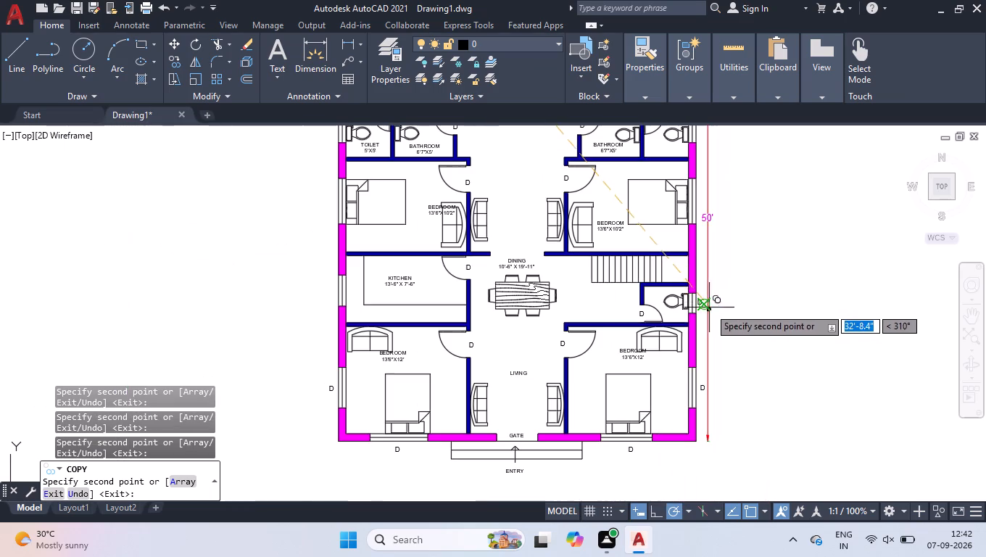
pyautogui.scroll(4, 700, 181)
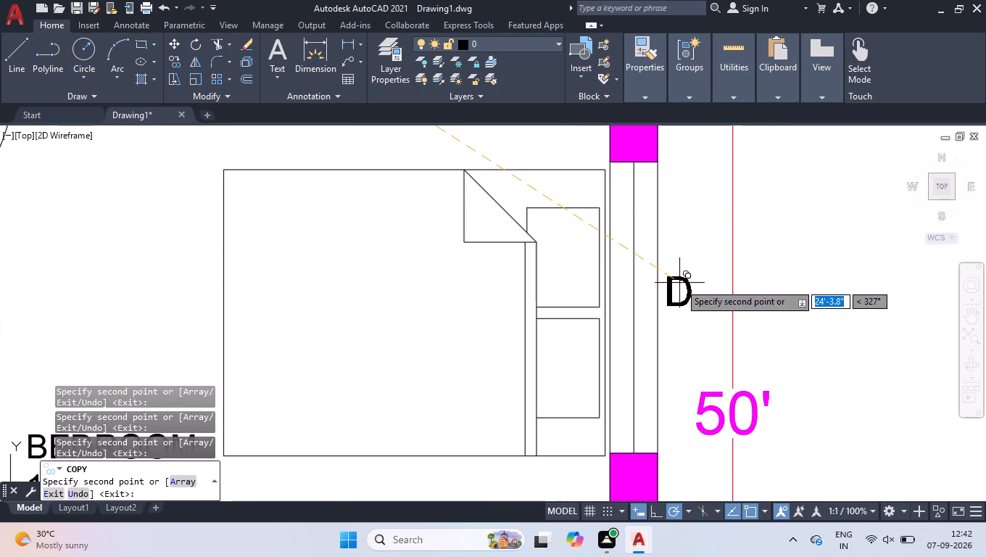
pyautogui.click(679, 285)
# Place D copies outside the east windows of the north-east toilet and the north-east 13'6"X12' bedroom.
pyautogui.scroll(-4, 694, 292)
pyautogui.scroll(3, 703, 194)
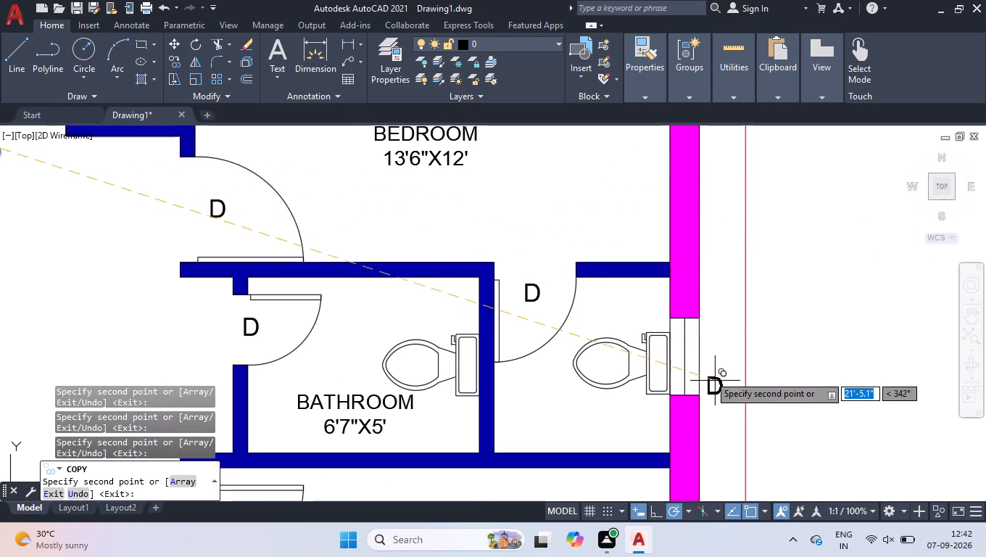
pyautogui.scroll(2, 709, 374)
pyautogui.click(717, 316)
pyautogui.scroll(-4, 719, 331)
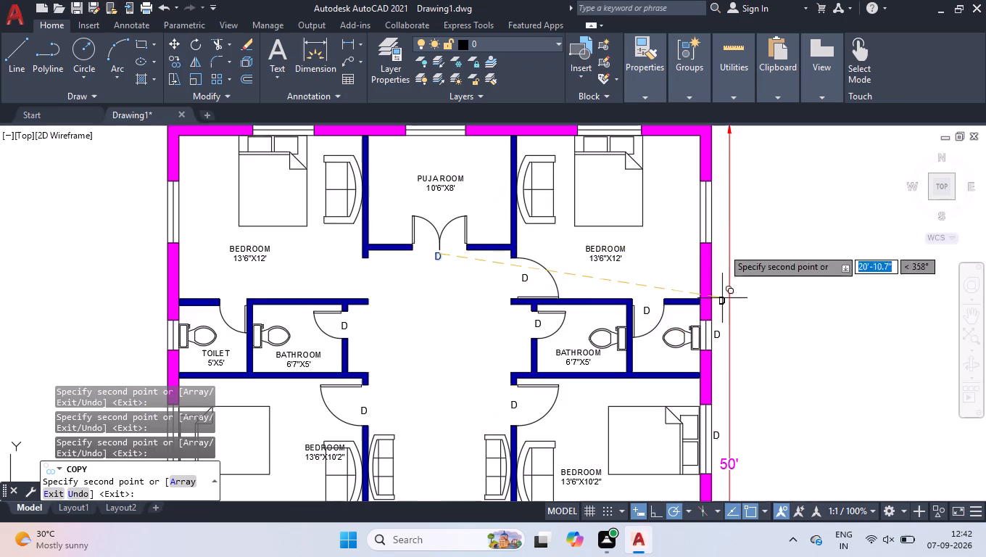
pyautogui.scroll(3, 714, 170)
pyautogui.click(718, 328)
# Place D copies outside the three north windows, at the north-east bedroom, the puja room and the north-west bedroom.
pyautogui.scroll(-1, 723, 328)
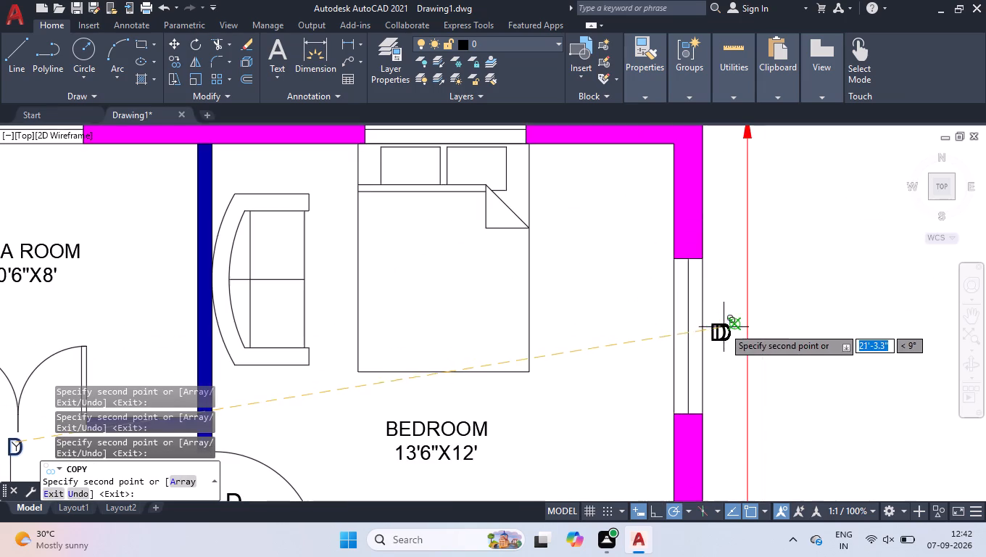
pyautogui.scroll(-3, 733, 310)
pyautogui.scroll(3, 650, 242)
pyautogui.scroll(2, 672, 326)
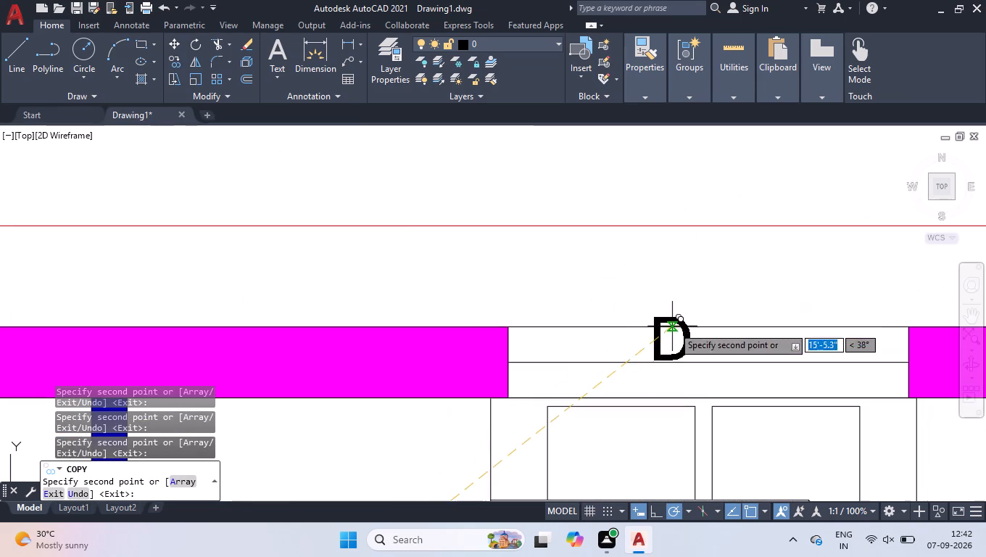
pyautogui.click(716, 277)
pyautogui.scroll(-2, 721, 291)
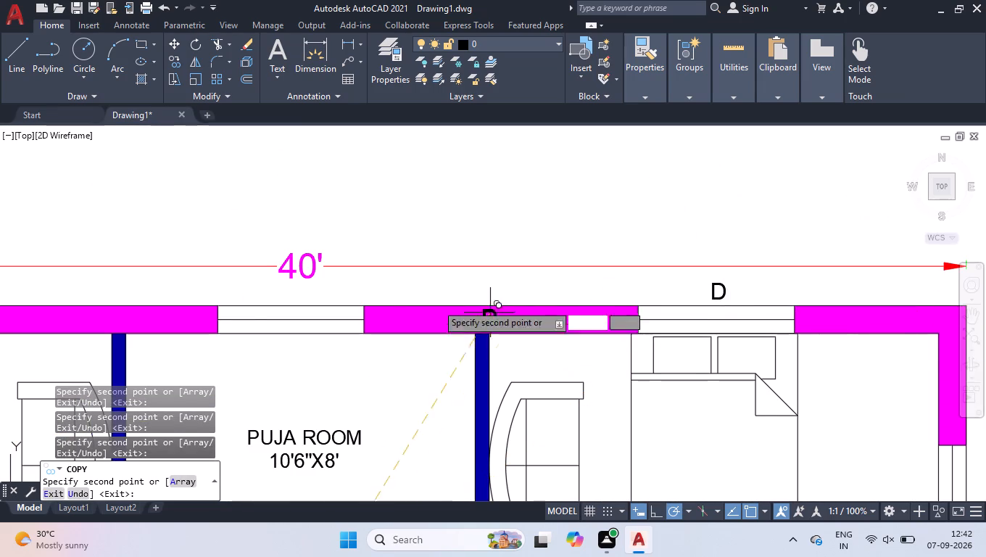
pyautogui.scroll(3, 243, 292)
pyautogui.click(419, 277)
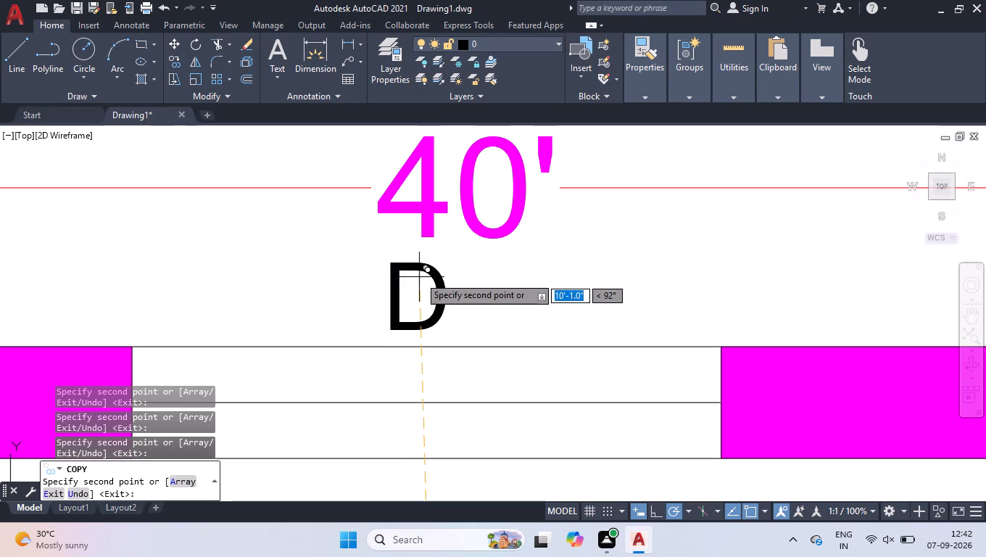
pyautogui.scroll(-4, 471, 291)
pyautogui.scroll(4, 188, 282)
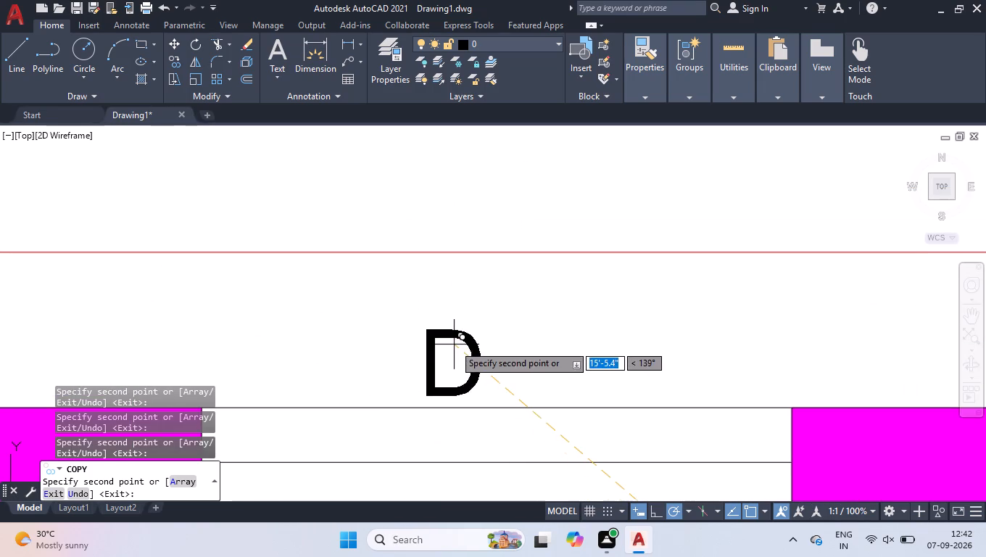
pyautogui.click(455, 343)
# Place D copies outside the west windows of the north-west bedroom and the 5'X5' toilet.
pyautogui.scroll(-4, 455, 337)
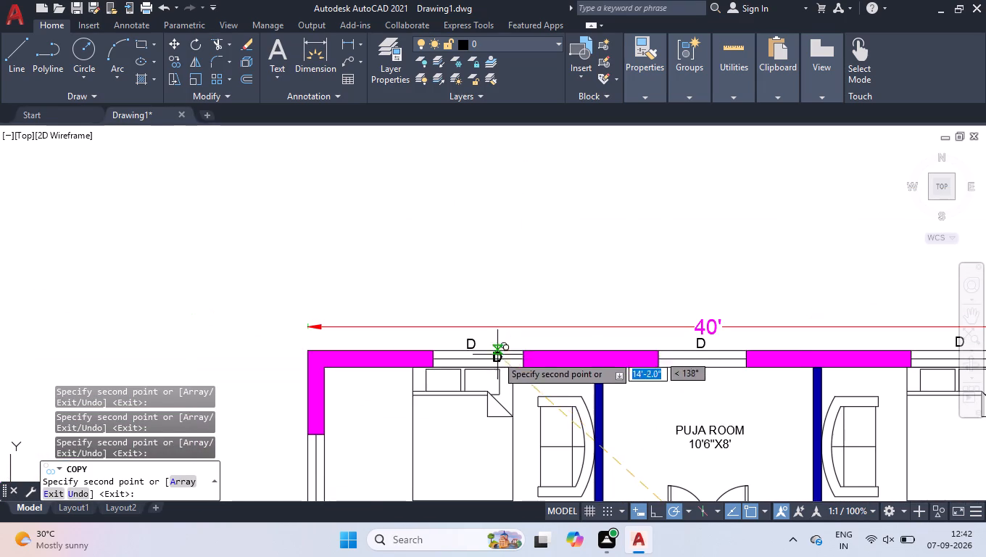
pyautogui.scroll(-2, 460, 323)
pyautogui.scroll(3, 382, 442)
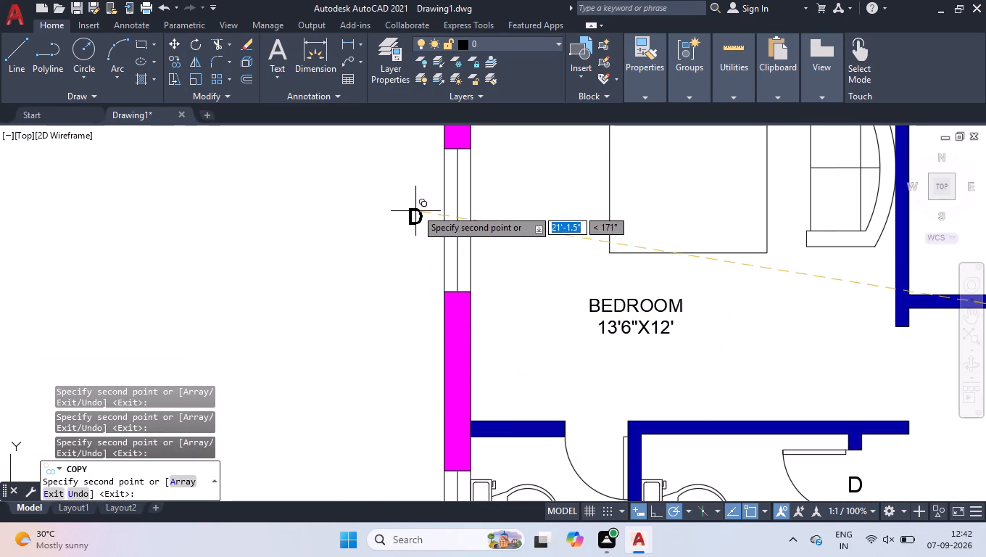
pyautogui.click(418, 209)
pyautogui.scroll(-1, 432, 269)
pyautogui.scroll(3, 436, 427)
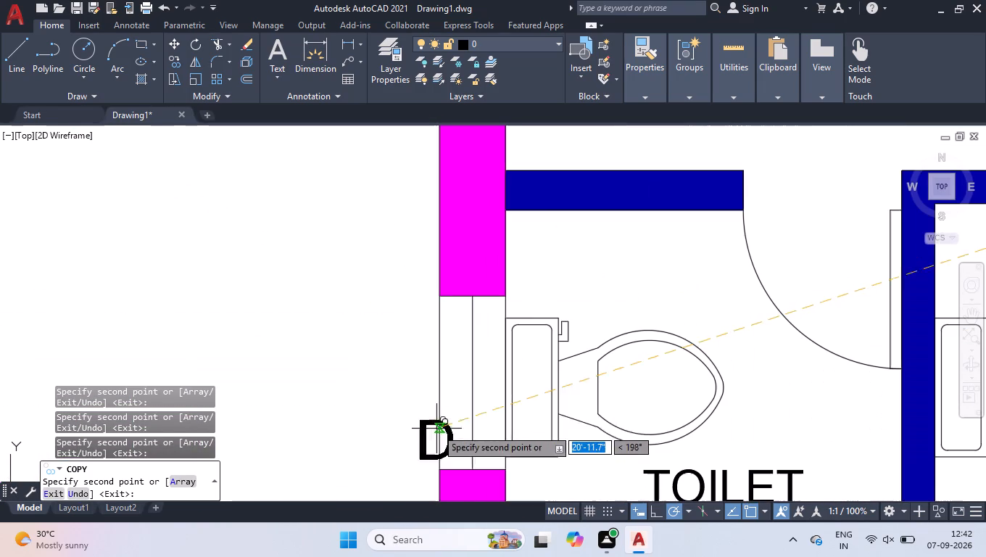
pyautogui.click(413, 386)
# Place the last D copies at the west windows of the 13'6"X10'2" bedroom and the kitchen, and finish copying.
pyautogui.scroll(-6, 438, 353)
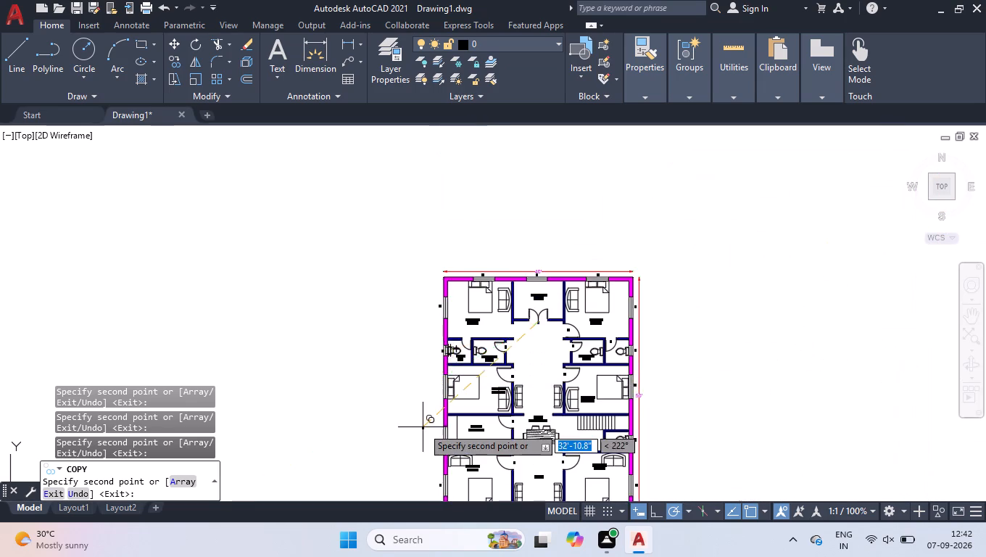
pyautogui.scroll(3, 423, 427)
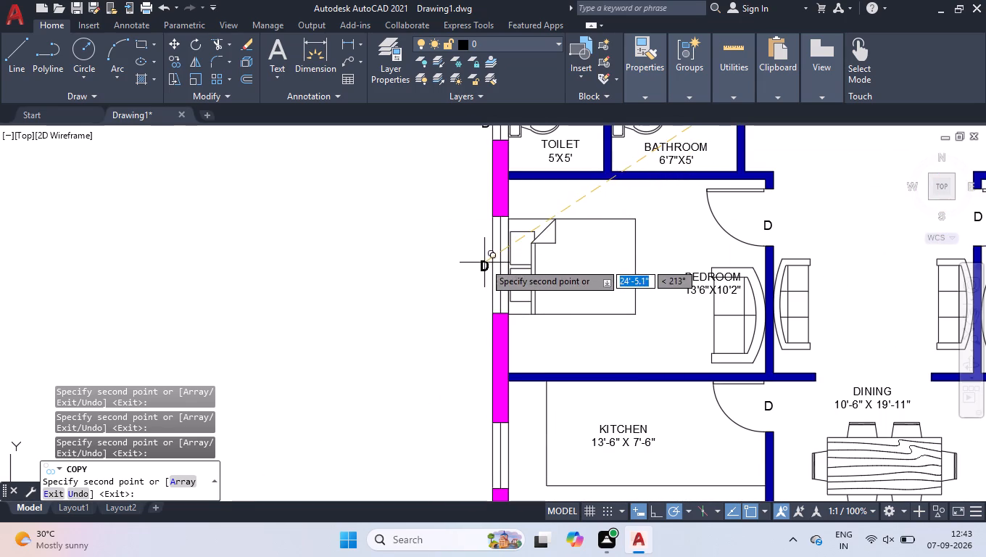
pyautogui.click(486, 263)
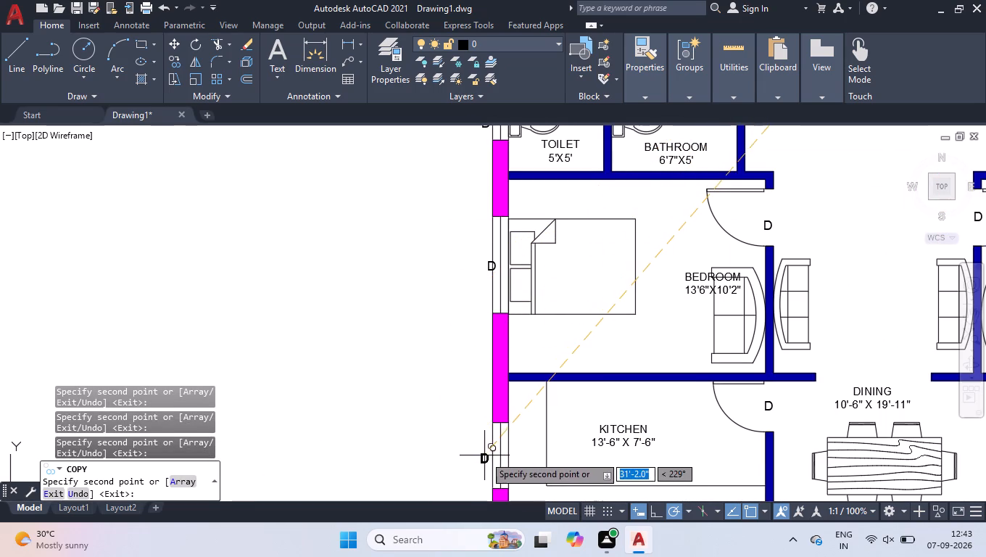
pyautogui.click(483, 450)
pyautogui.scroll(-3, 479, 346)
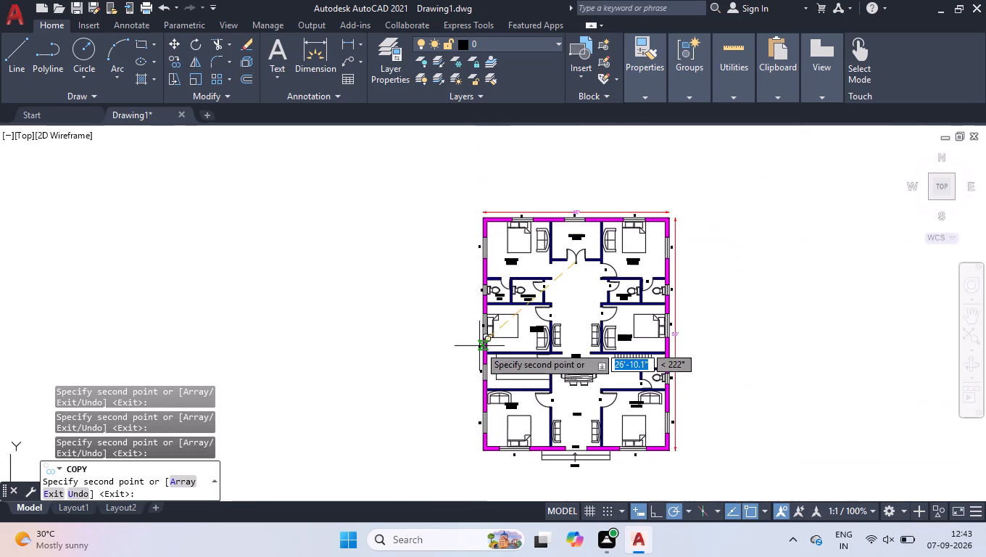
pyautogui.press('Return')
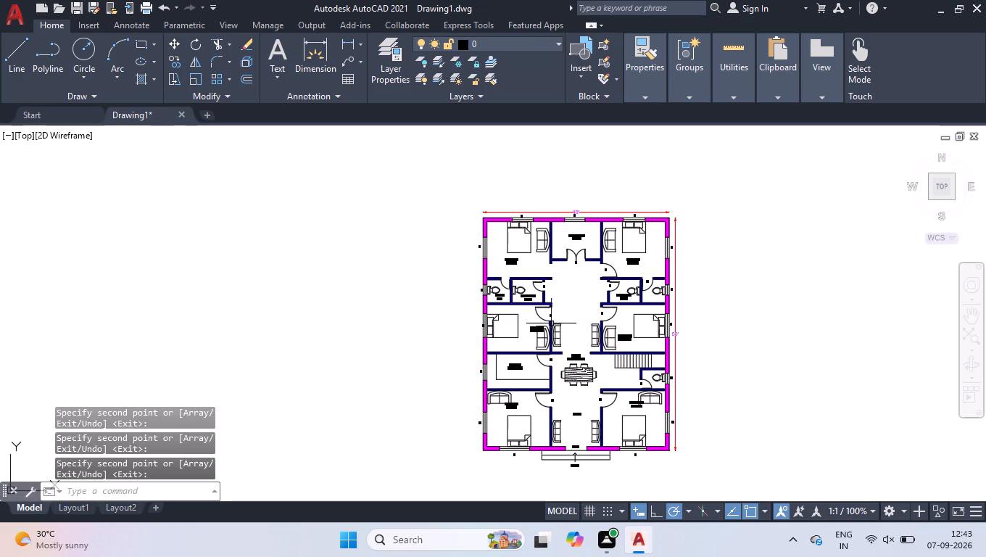
# Change the tag outside the west window of the 5'X5' toilet to V.
pyautogui.scroll(2, 462, 322)
pyautogui.scroll(1, 639, 252)
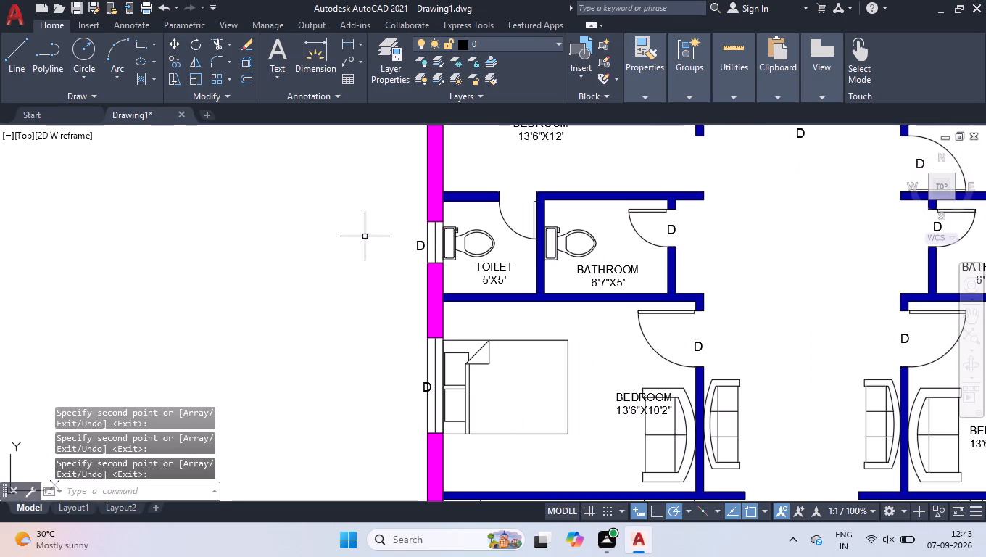
pyautogui.scroll(2, 409, 237)
pyautogui.click(442, 269)
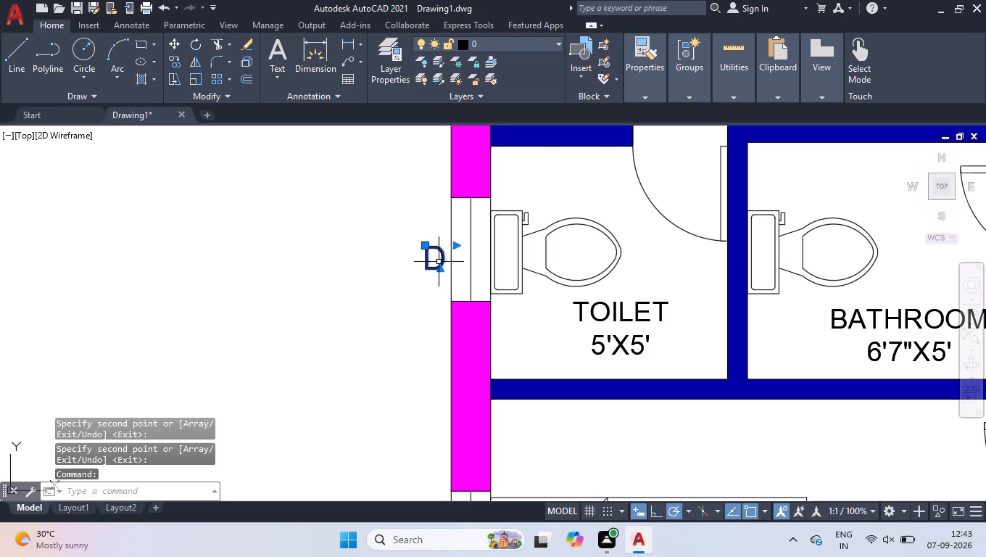
pyautogui.doubleClick(440, 259)
pyautogui.moveTo(441, 259); pyautogui.dragTo(374, 257)
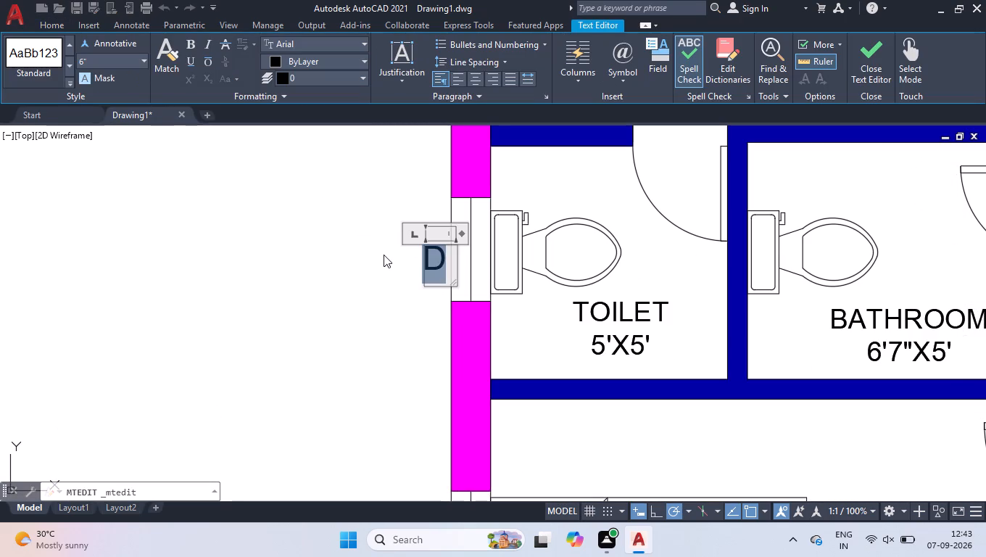
pyautogui.press('v')
pyautogui.click(299, 240)
# Move the D tag at the western 13'6"X10'2" bedroom's window westward, clear of the outer wall.
pyautogui.scroll(-3, 297, 247)
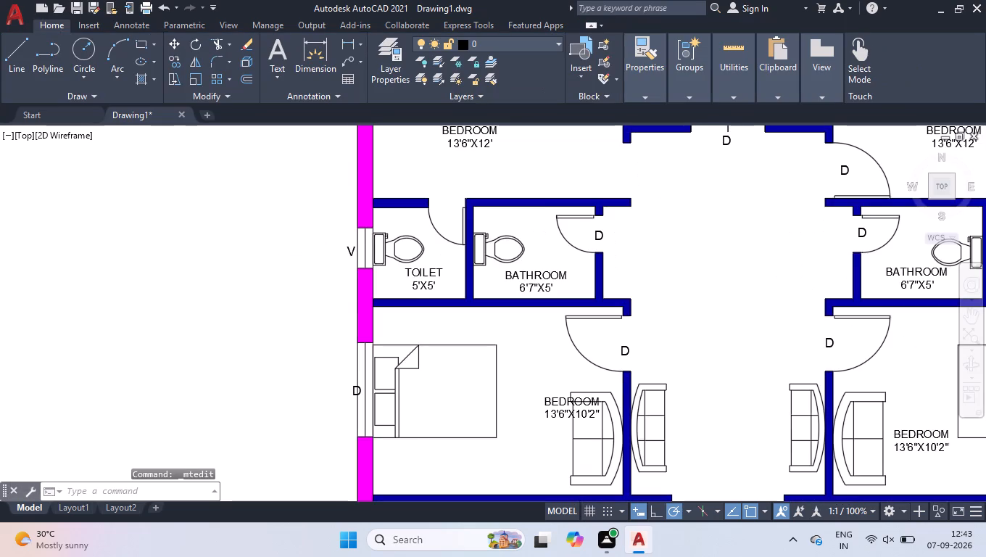
pyautogui.scroll(3, 328, 350)
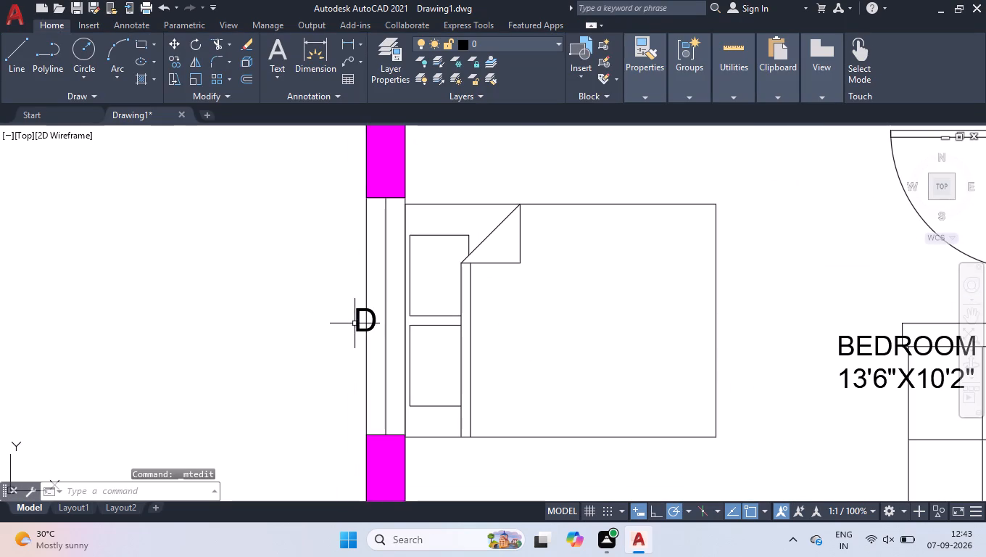
pyautogui.click(355, 323)
pyautogui.scroll(2, 354, 311)
pyautogui.click(355, 305)
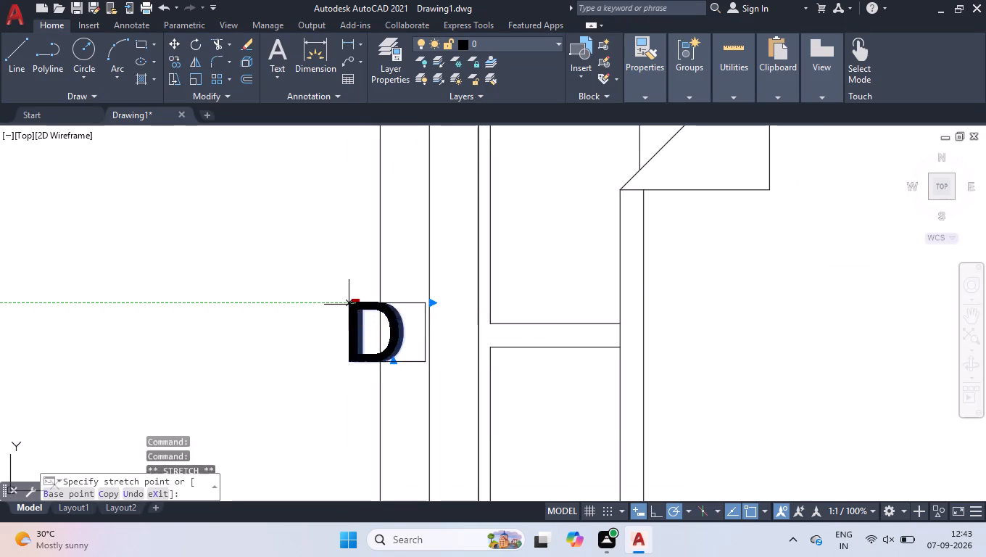
pyautogui.click(319, 305)
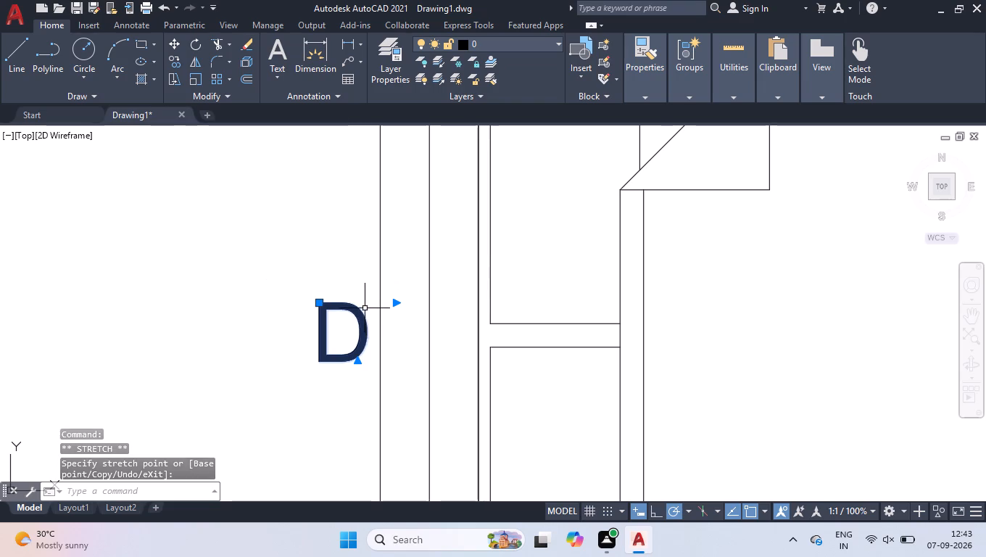
# Change the window tag of the western 13'6"X10'2" bedroom to W.
pyautogui.doubleClick(361, 310)
pyautogui.moveTo(360, 311); pyautogui.dragTo(265, 333)
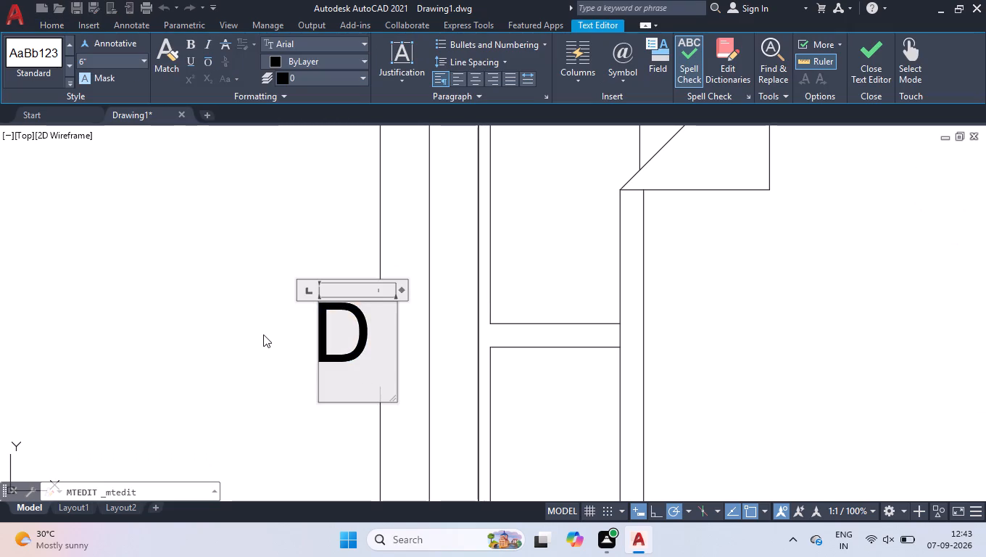
pyautogui.press('w')
pyautogui.click(266, 322)
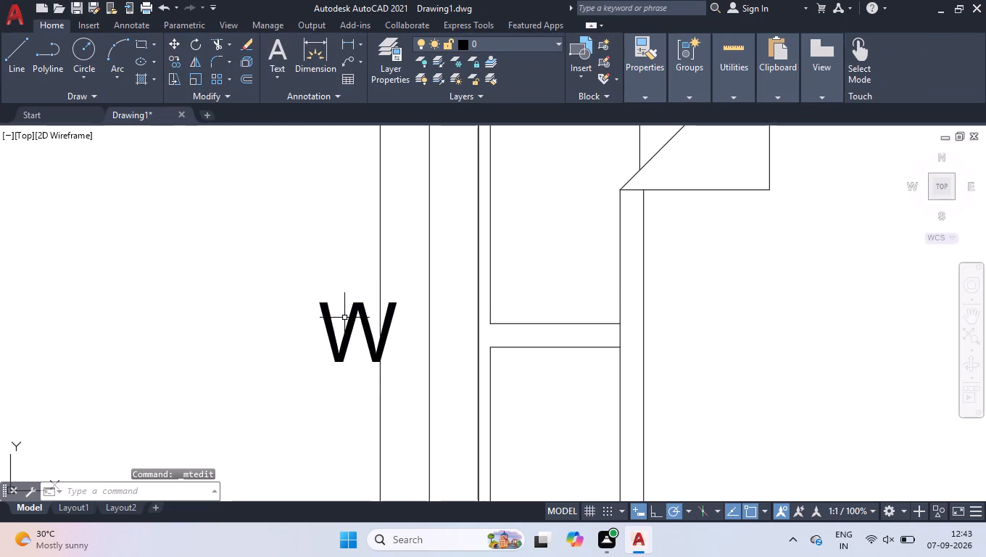
# Shift the W tag slightly further west so it clears the window line, and deselect it.
pyautogui.click(346, 328)
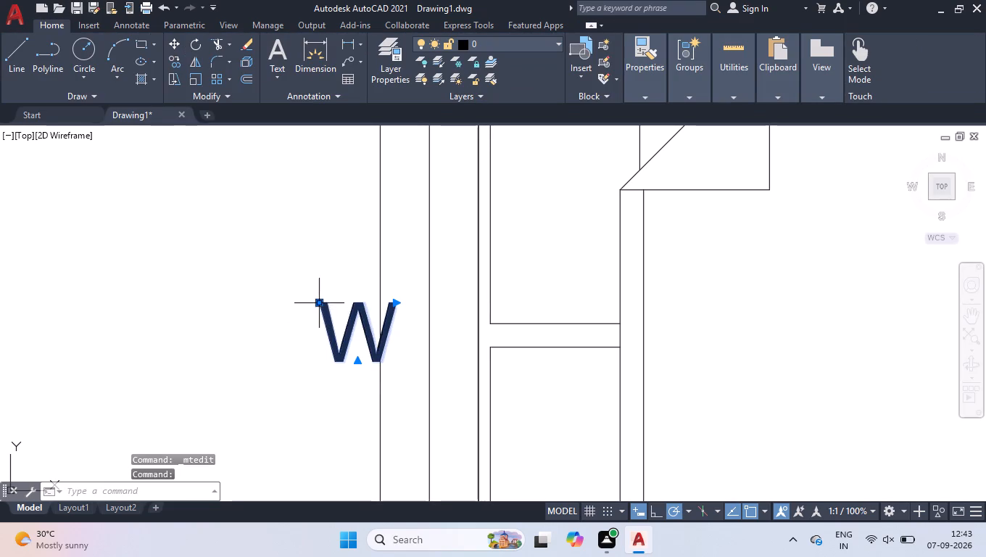
pyautogui.click(320, 303)
pyautogui.click(298, 304)
pyautogui.rightClick(300, 303)
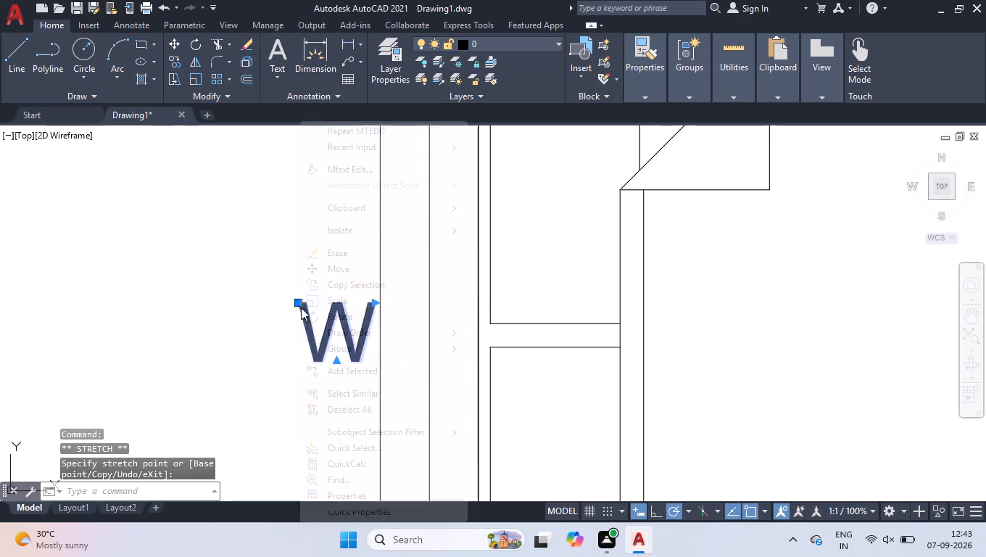
pyautogui.click(339, 411)
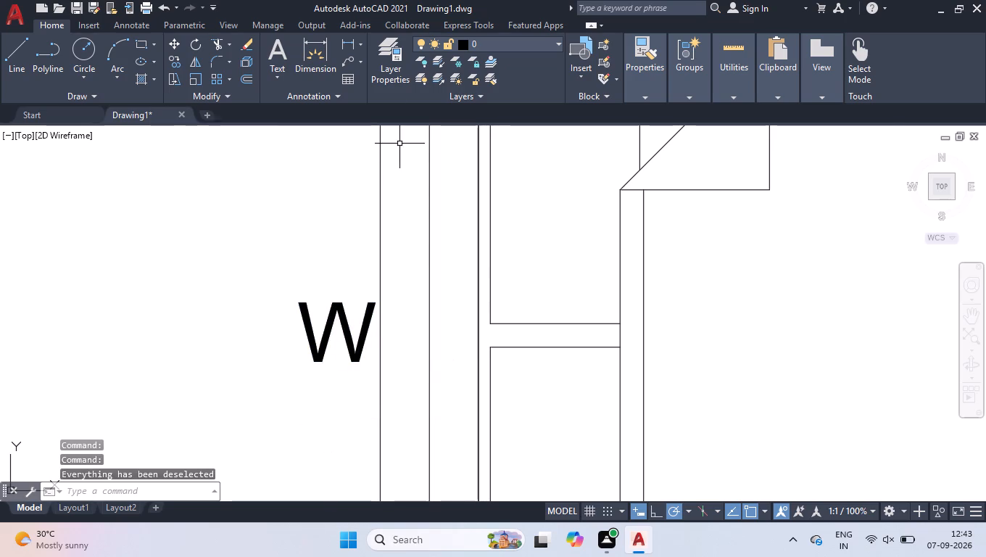
# Change the tag outside the kitchen's west window to W.
pyautogui.scroll(-4, 407, 213)
pyautogui.scroll(3, 410, 468)
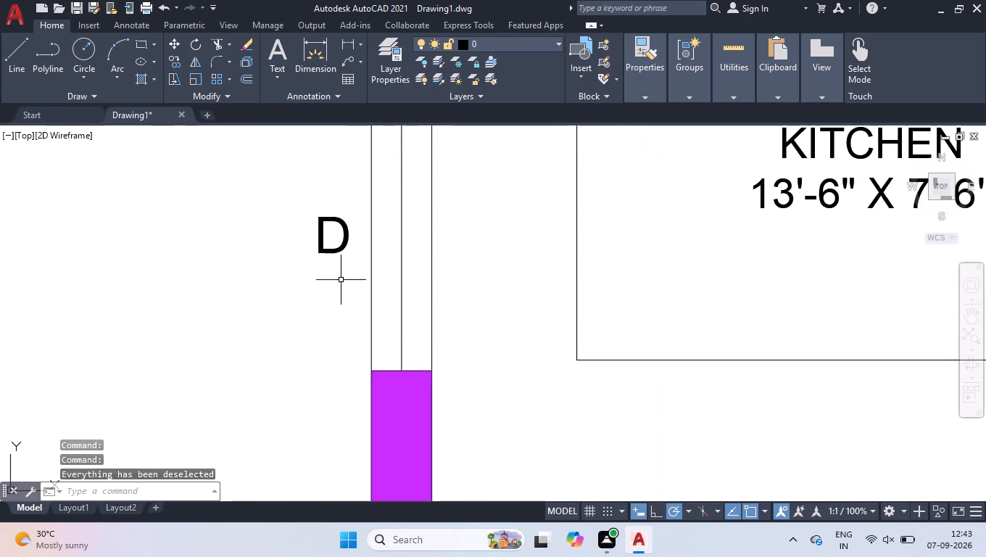
pyautogui.doubleClick(342, 249)
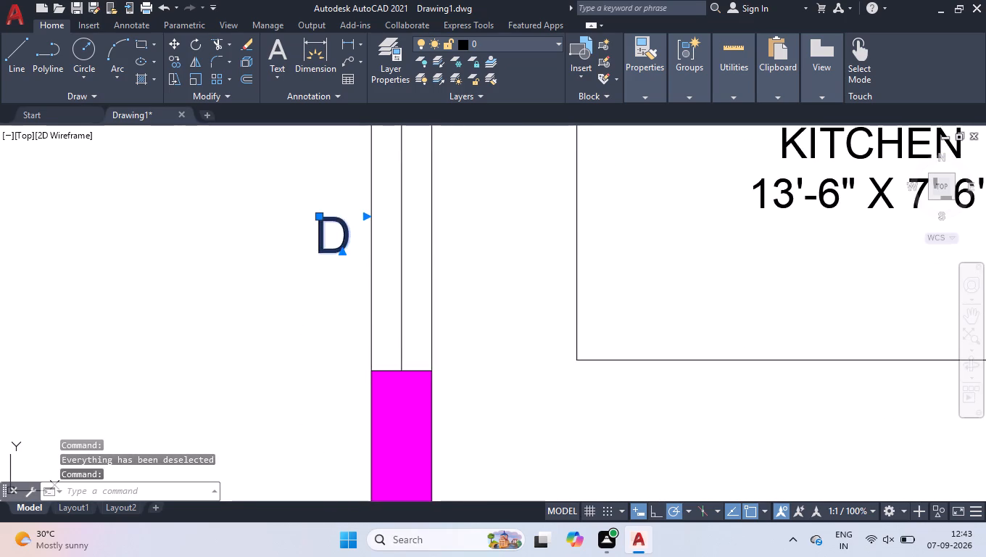
pyautogui.moveTo(342, 239); pyautogui.dragTo(231, 235)
pyautogui.press('w')
pyautogui.click(228, 233)
# Change the D tag outside the southwestern 13'6"X12' bedroom's west window to W.
pyautogui.scroll(-3, 228, 226)
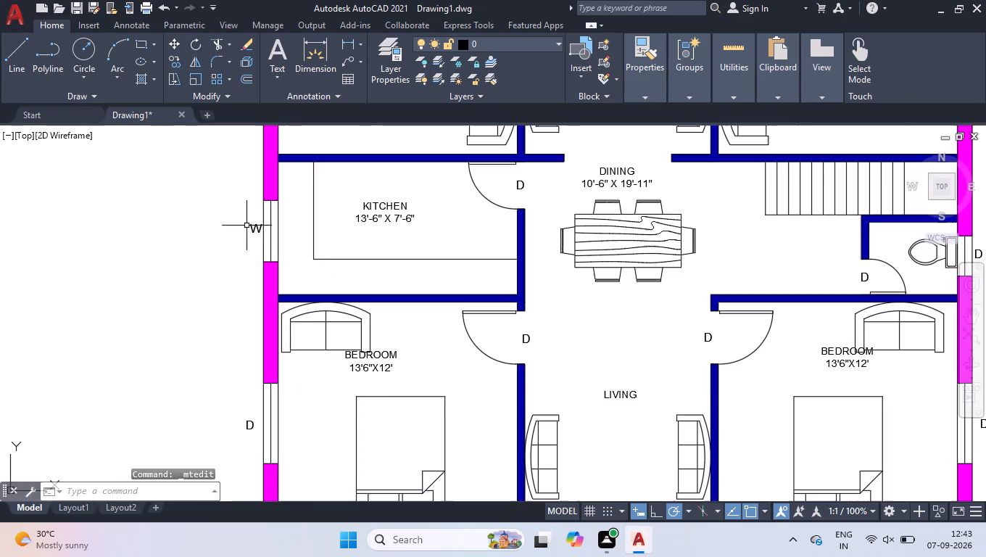
pyautogui.scroll(-2, 341, 249)
pyautogui.scroll(2, 286, 378)
pyautogui.scroll(2, 331, 189)
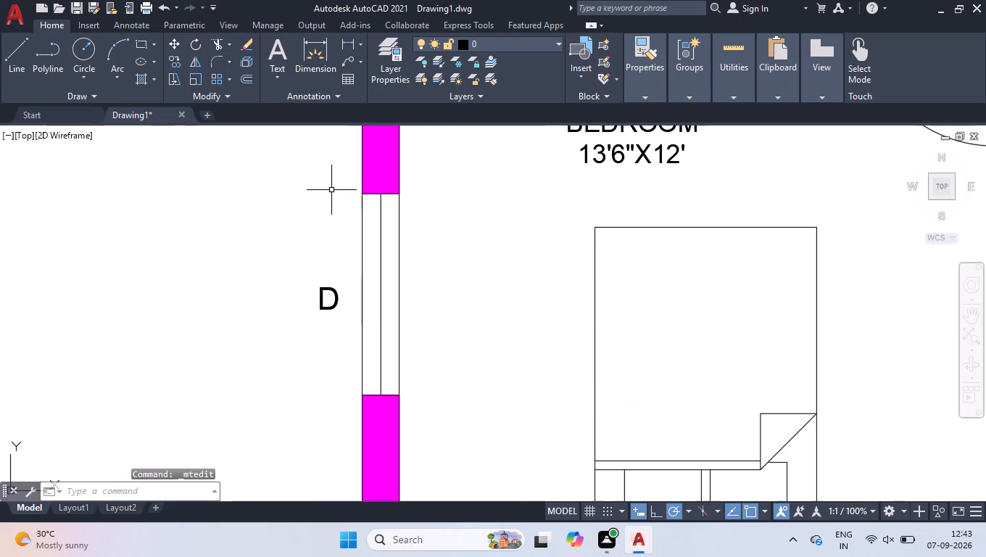
pyautogui.scroll(2, 333, 300)
pyautogui.doubleClick(333, 299)
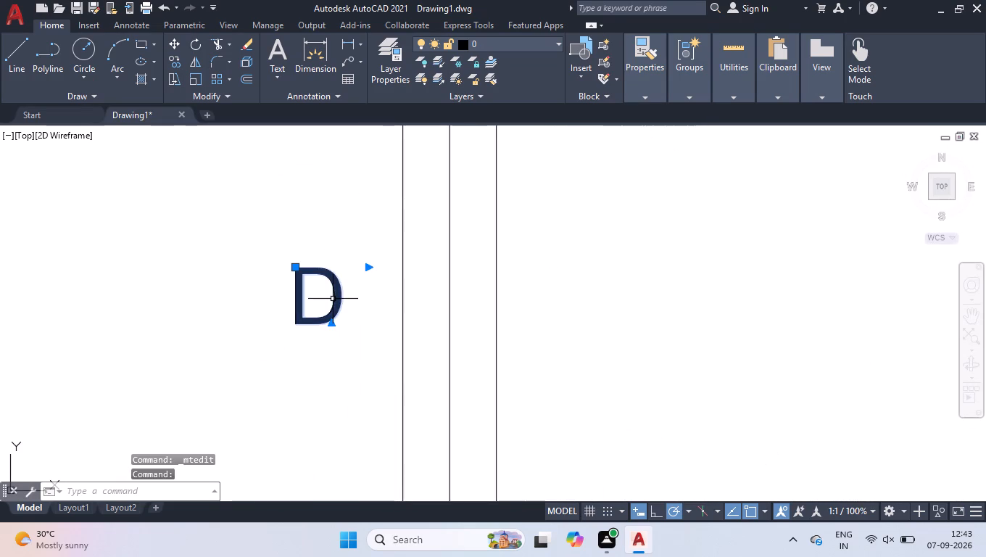
pyautogui.moveTo(337, 297); pyautogui.dragTo(190, 293)
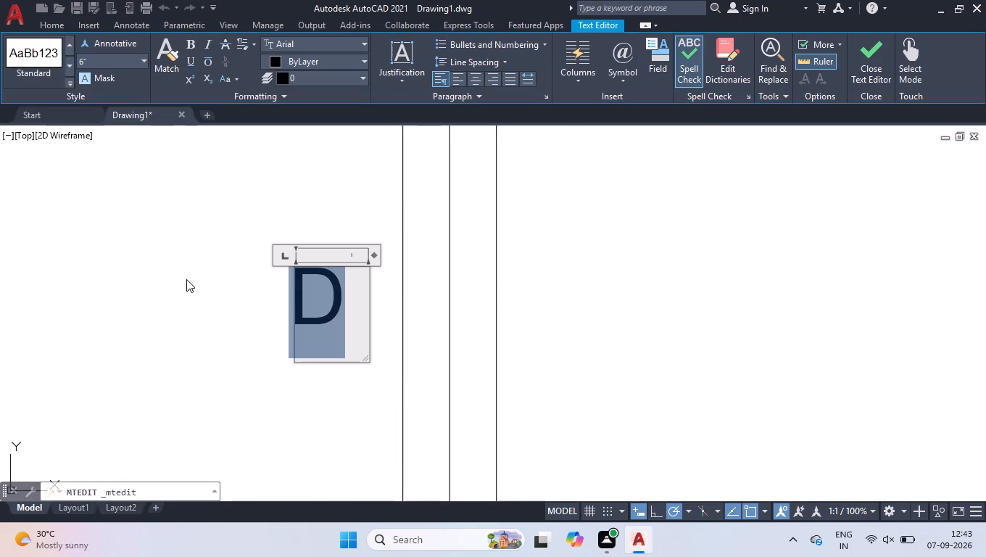
pyautogui.press('w')
pyautogui.click(188, 259)
# Change the D tag below the southwestern 13'6"X12' bedroom's south window to W.
pyautogui.scroll(-4, 362, 294)
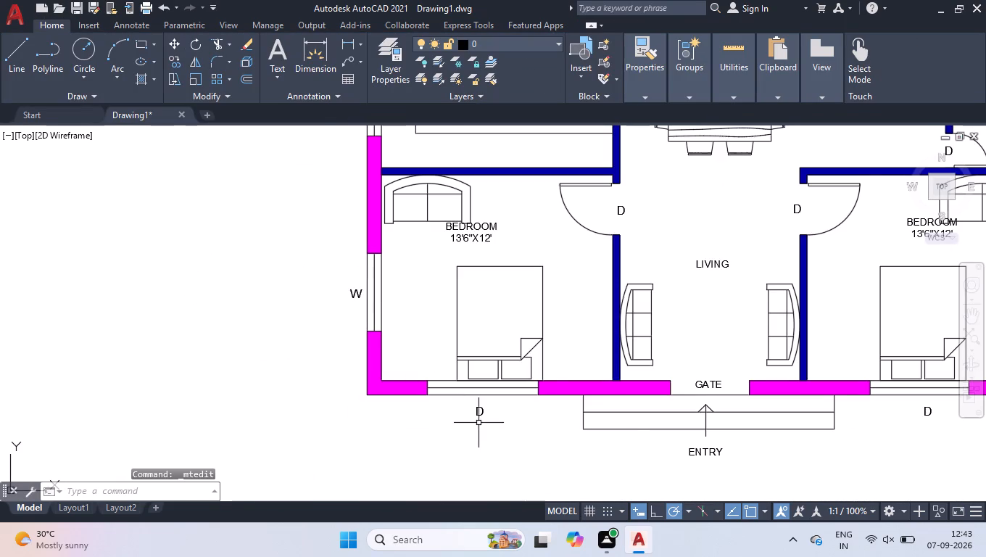
pyautogui.scroll(2, 484, 425)
pyautogui.doubleClick(462, 385)
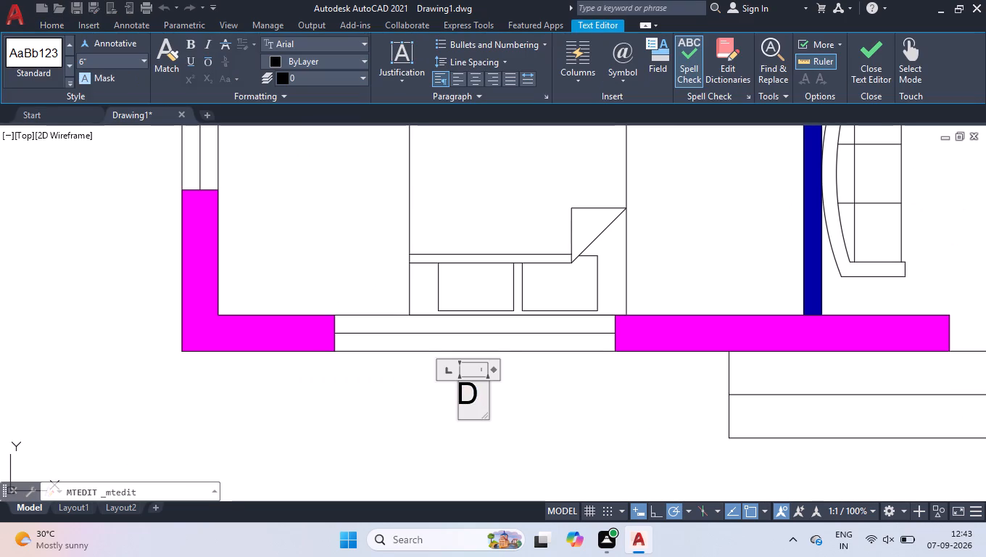
pyautogui.moveTo(478, 395); pyautogui.dragTo(434, 399)
pyautogui.press('w')
pyautogui.click(426, 386)
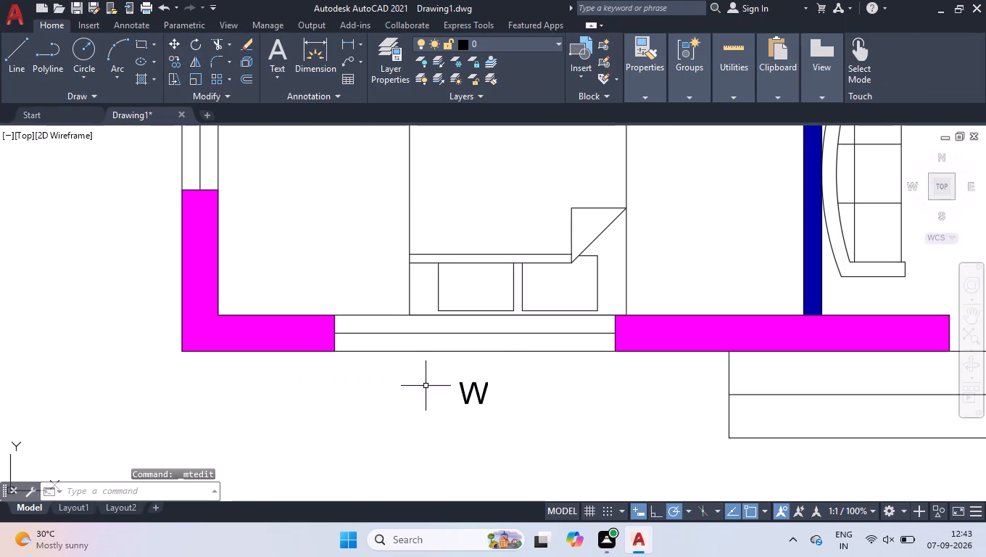
# Move the W tag below the southwestern bedroom's south window north, closer to the outer wall, and deselect it.
pyautogui.click(484, 390)
pyautogui.scroll(4, 482, 389)
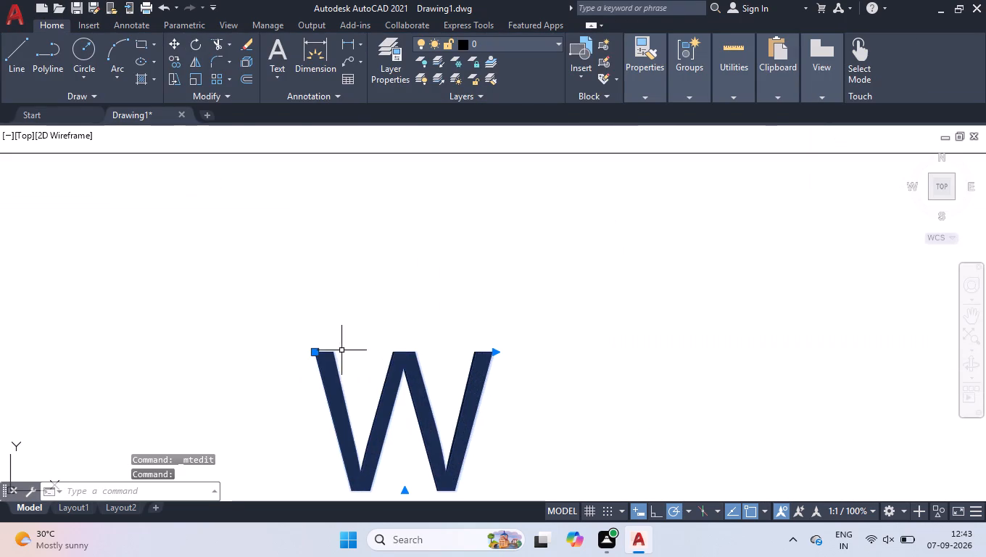
pyautogui.click(313, 352)
pyautogui.click(306, 220)
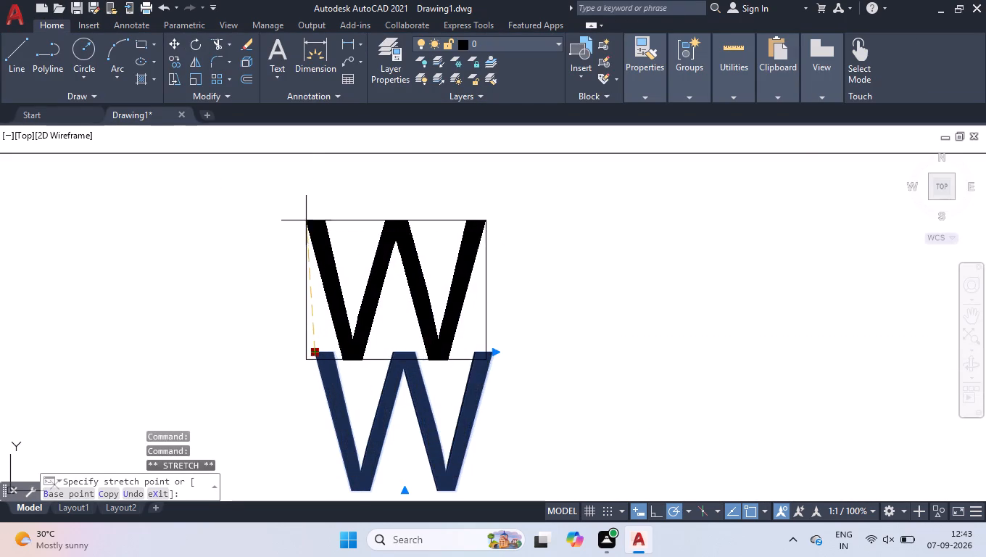
pyautogui.scroll(-4, 298, 240)
pyautogui.scroll(-2, 387, 305)
pyautogui.rightClick(388, 300)
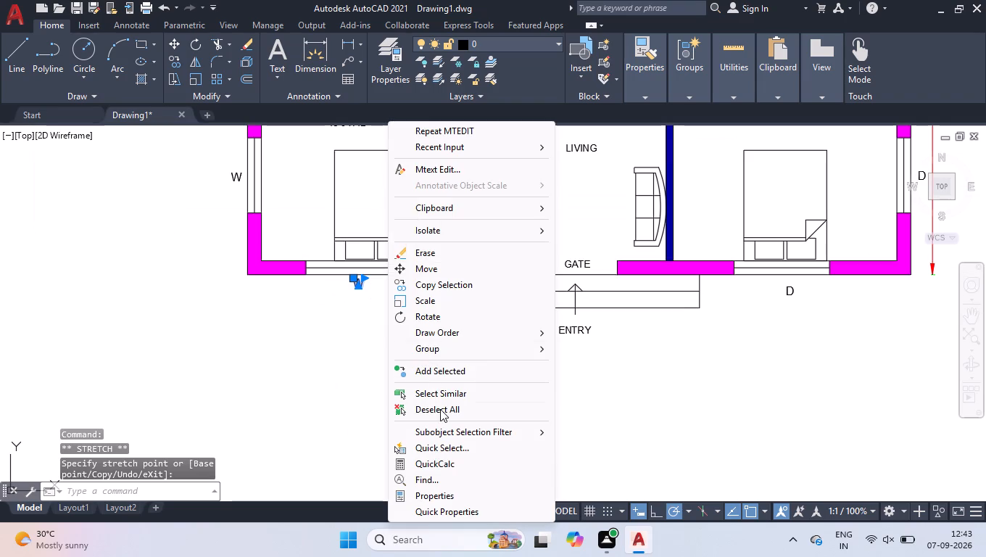
pyautogui.click(441, 410)
# Change the D tag below the southeastern 13'6"X12' bedroom's south window to W.
pyautogui.scroll(1, 886, 270)
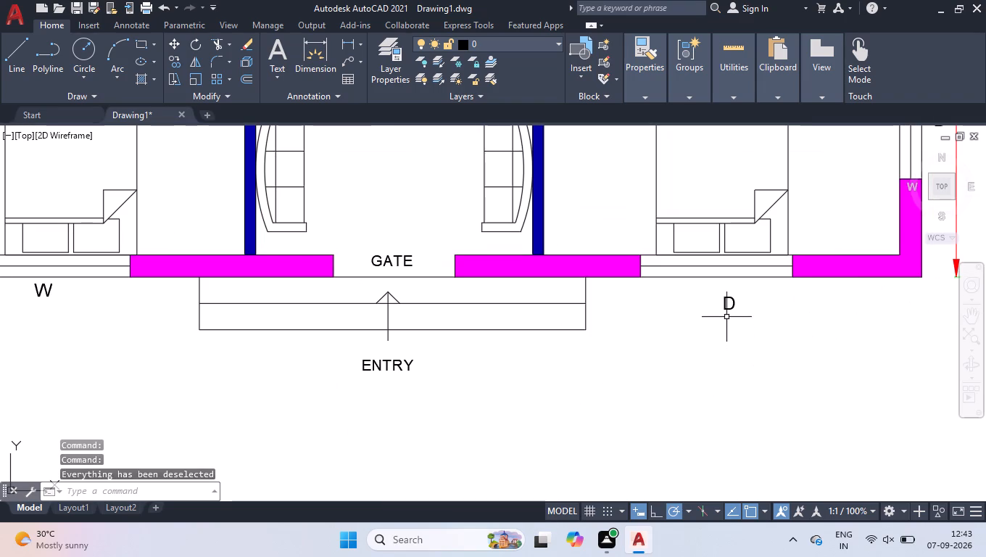
pyautogui.scroll(2, 726, 303)
pyautogui.doubleClick(716, 310)
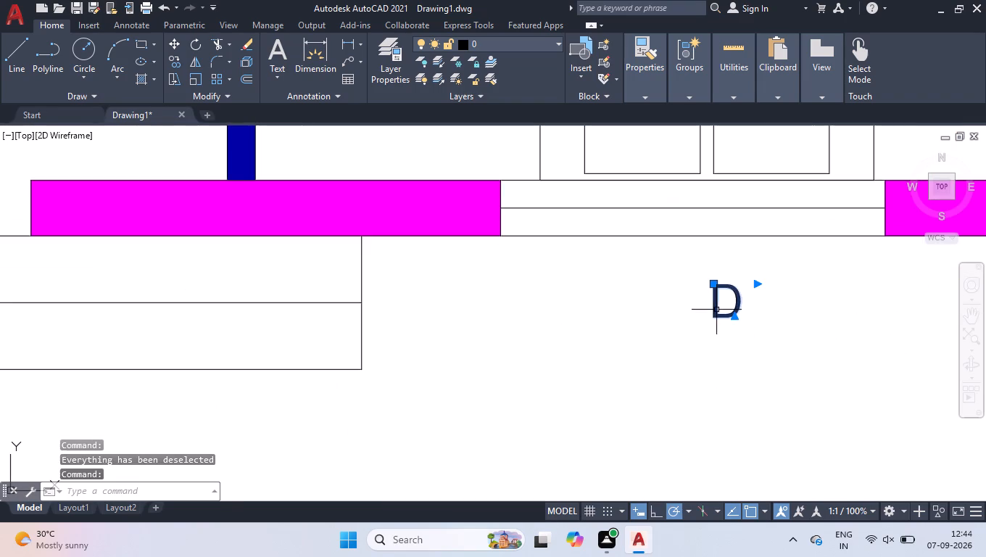
pyautogui.moveTo(729, 303); pyautogui.dragTo(681, 305)
pyautogui.press('w')
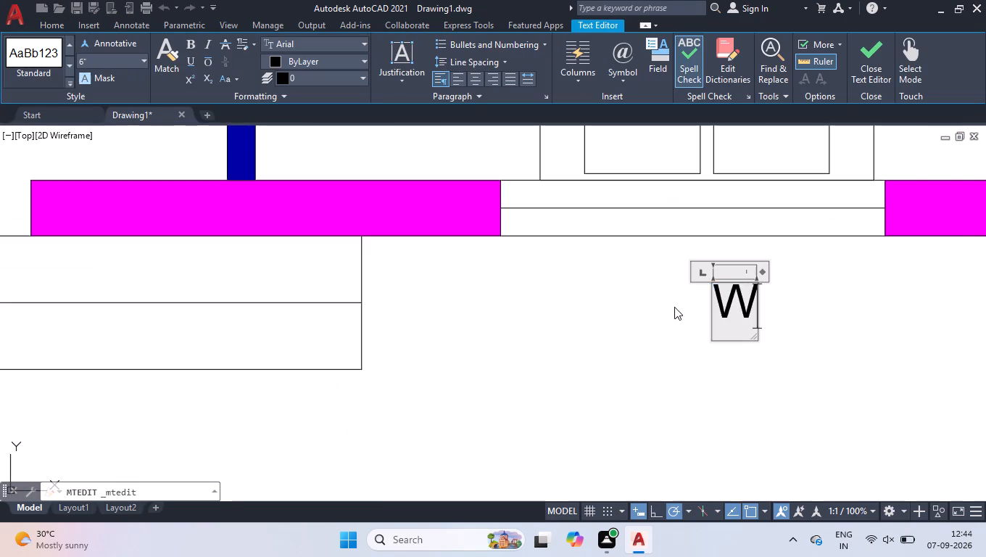
pyautogui.click(666, 306)
# Move the W tag below the southeastern bedroom's south window north, closer to the outer wall, and deselect it.
pyautogui.scroll(-4, 666, 306)
pyautogui.scroll(3, 697, 292)
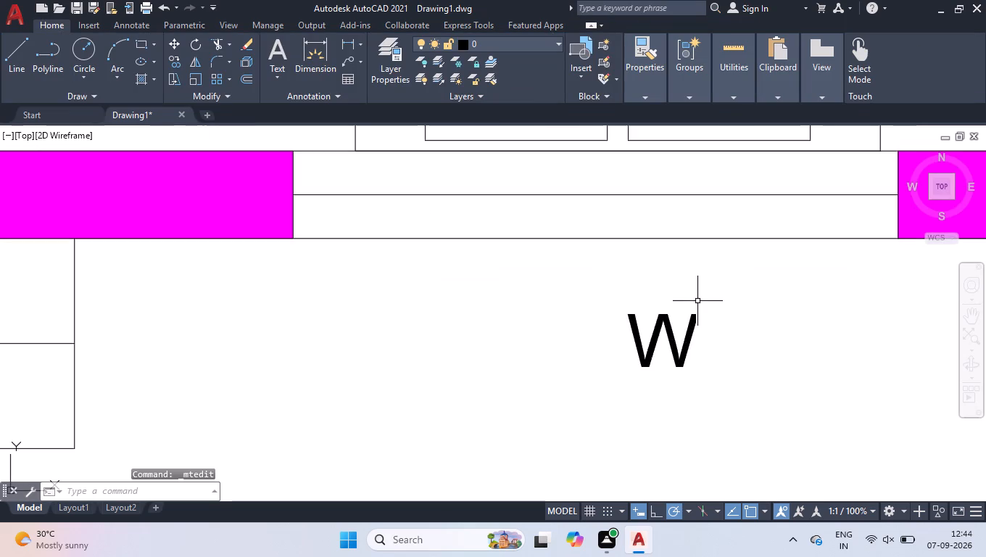
pyautogui.click(695, 316)
pyautogui.click(624, 316)
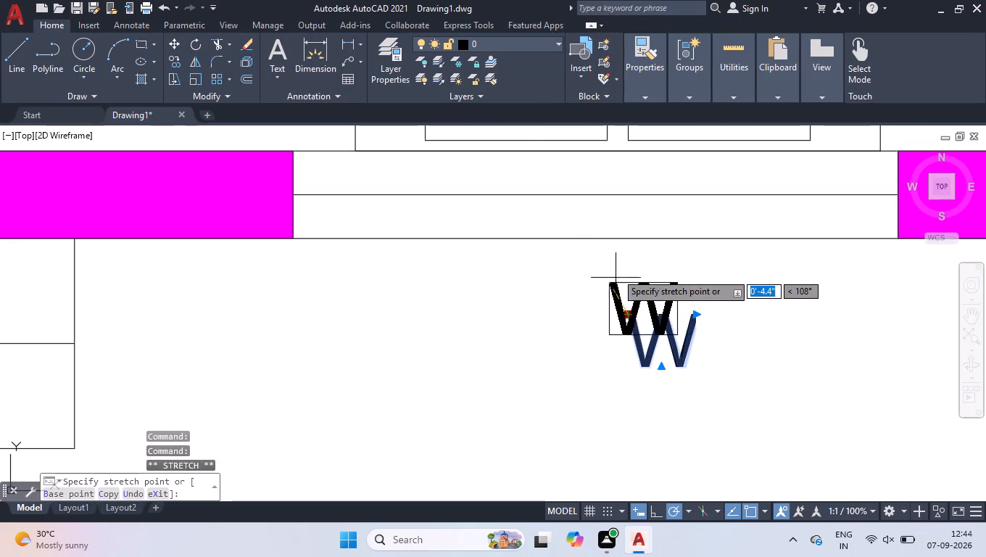
pyautogui.click(616, 261)
pyautogui.rightClick(598, 302)
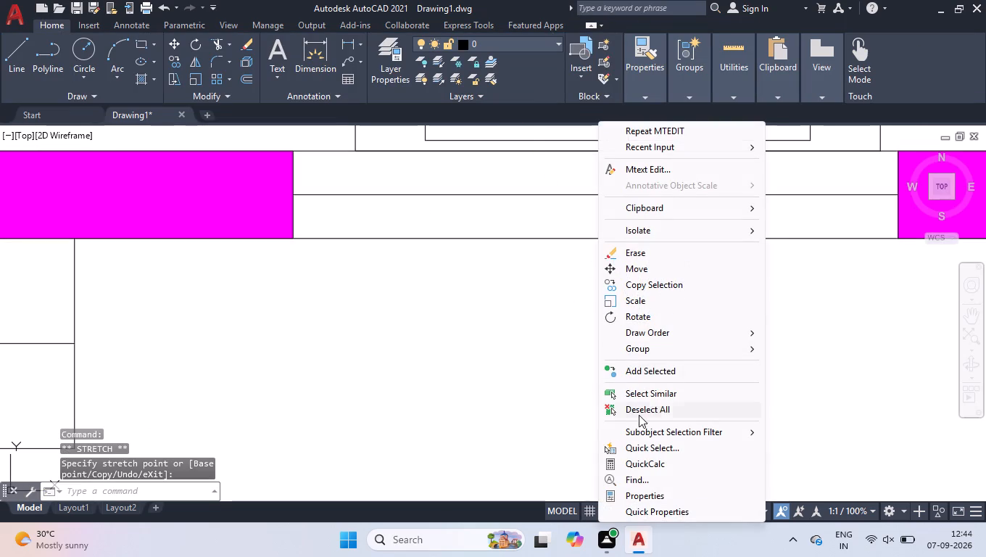
pyautogui.click(637, 411)
# Change the D tag outside the southeastern 13'6"X12' bedroom's east window to W.
pyautogui.scroll(-4, 531, 371)
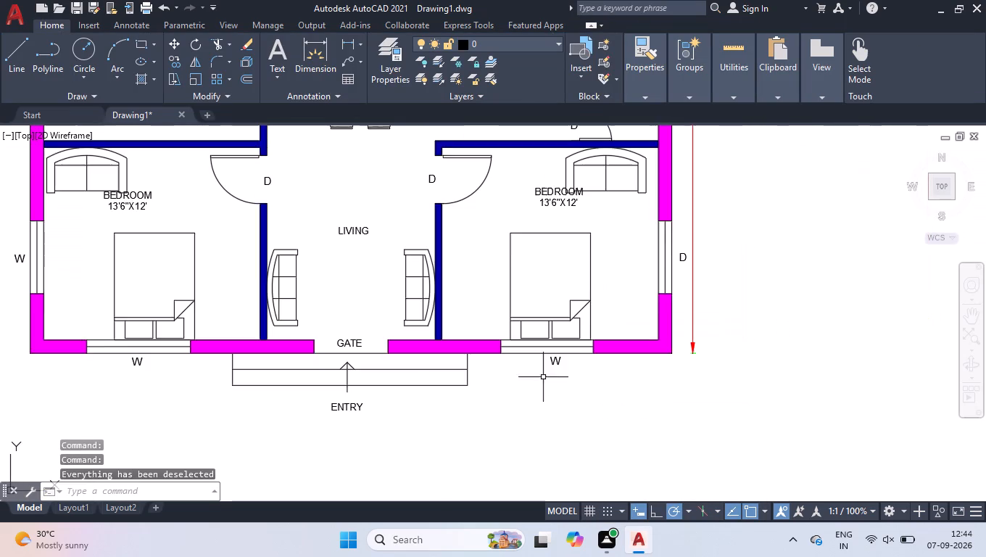
pyautogui.scroll(3, 672, 242)
pyautogui.doubleClick(700, 313)
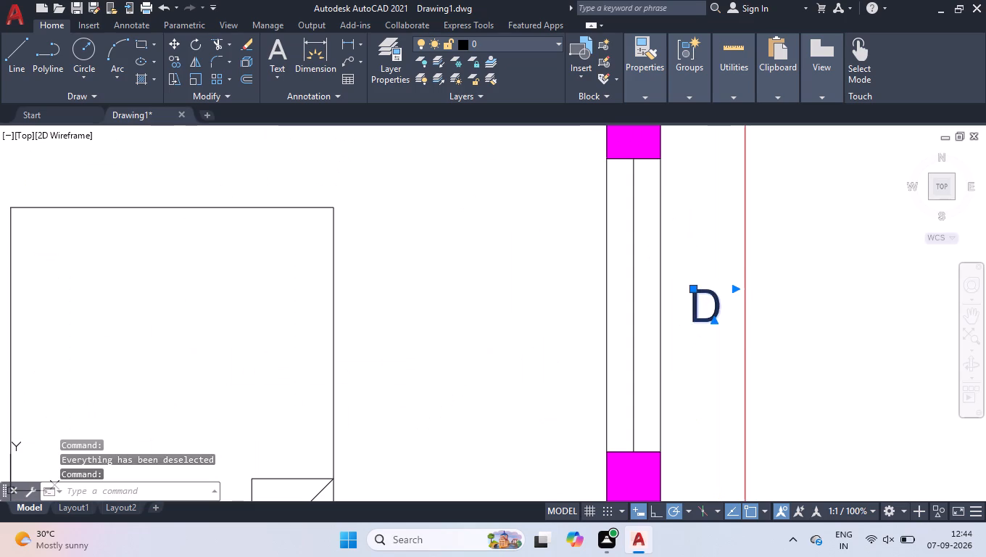
pyautogui.moveTo(707, 315); pyautogui.dragTo(687, 317)
pyautogui.press('w')
pyautogui.click(657, 340)
# Change the D tag outside the east-wall opening of the toilet beside the staircase to V.
pyautogui.scroll(-3, 657, 340)
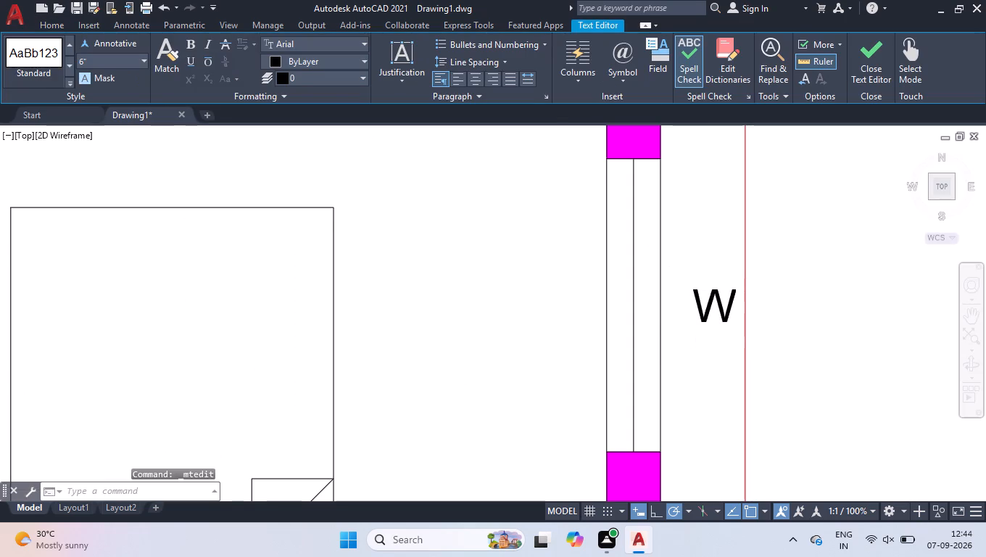
pyautogui.scroll(-2, 692, 330)
pyautogui.scroll(2, 685, 223)
pyautogui.scroll(3, 667, 333)
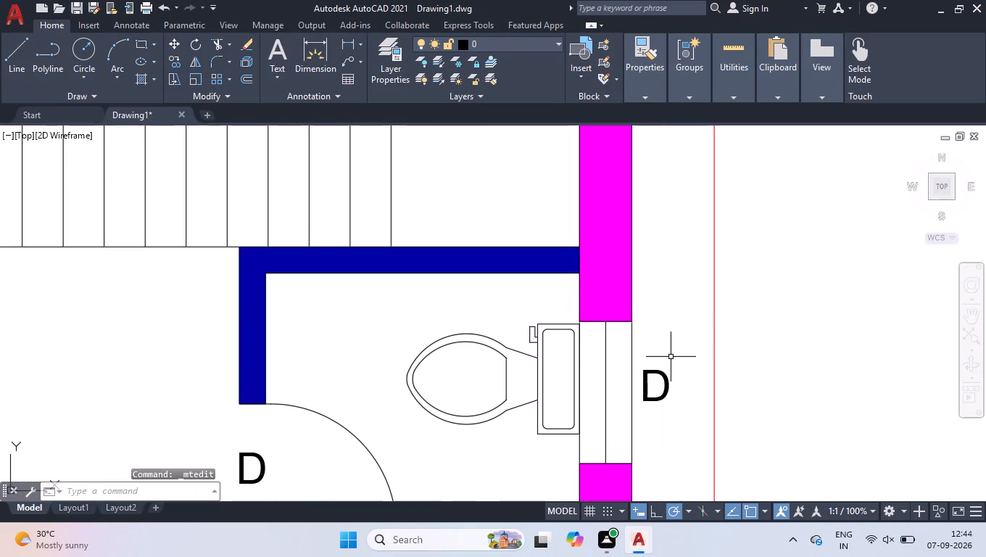
pyautogui.doubleClick(667, 376)
pyautogui.moveTo(667, 376); pyautogui.dragTo(623, 384)
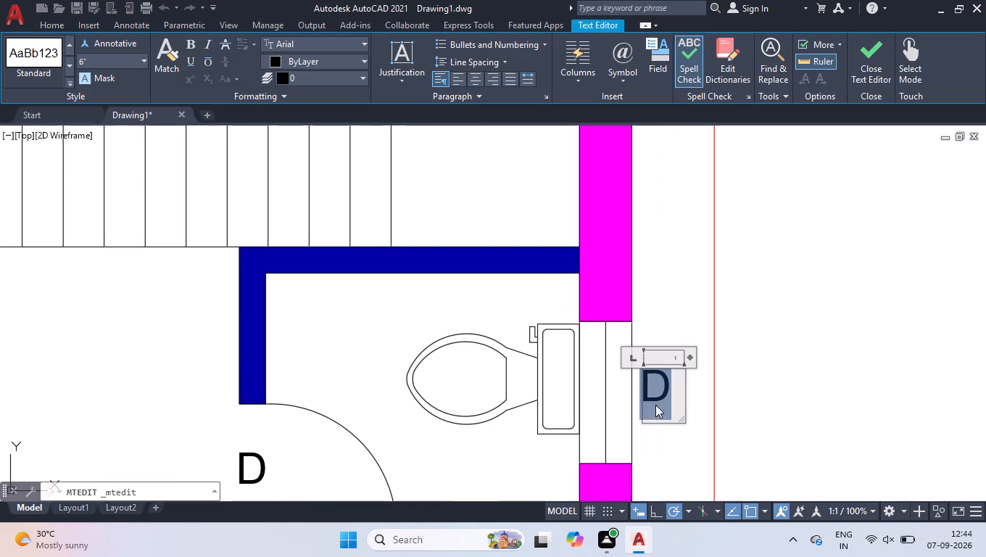
pyautogui.press('v')
pyautogui.click(654, 311)
# Change the D tag outside the eastern 13'6"X10'2" bedroom's east window to W.
pyautogui.scroll(-6, 657, 308)
pyautogui.scroll(6, 671, 269)
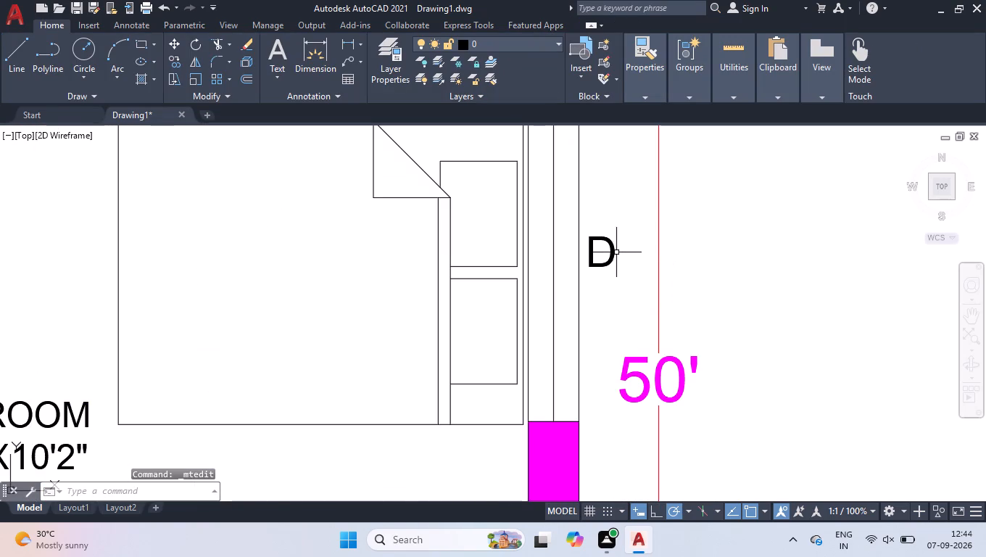
pyautogui.doubleClick(614, 252)
pyautogui.moveTo(613, 251); pyautogui.dragTo(553, 252)
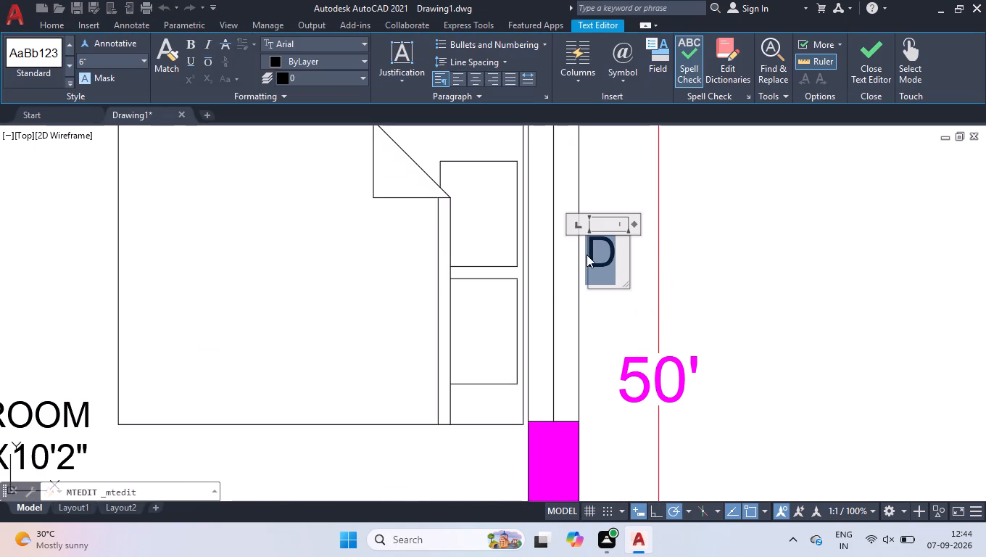
pyautogui.press('w')
pyautogui.click(695, 245)
# Change the D tag outside the east-wall opening of the toilet next to the eastern 6'7"X5' bathroom to W.
pyautogui.scroll(-3, 701, 272)
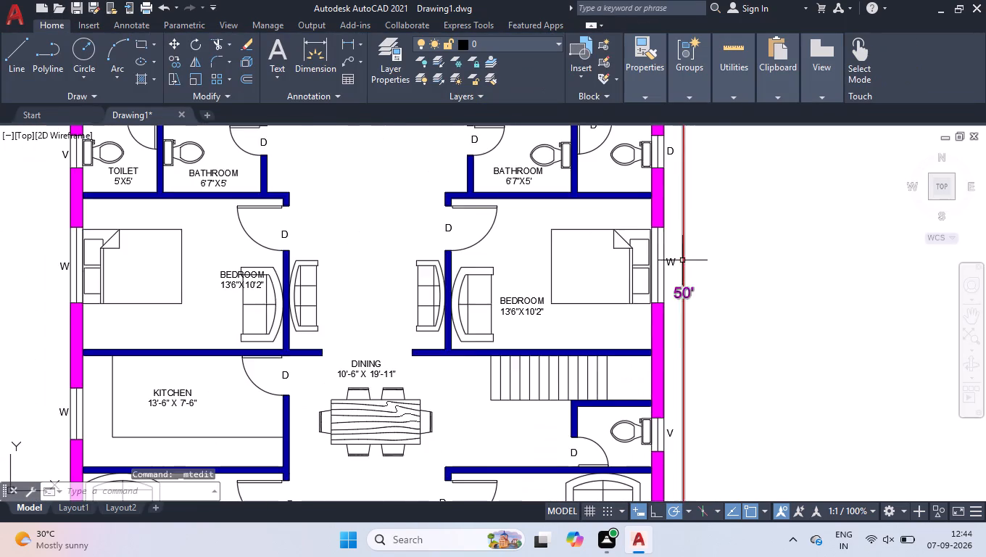
pyautogui.scroll(-1, 690, 259)
pyautogui.scroll(3, 666, 165)
pyautogui.scroll(2, 705, 238)
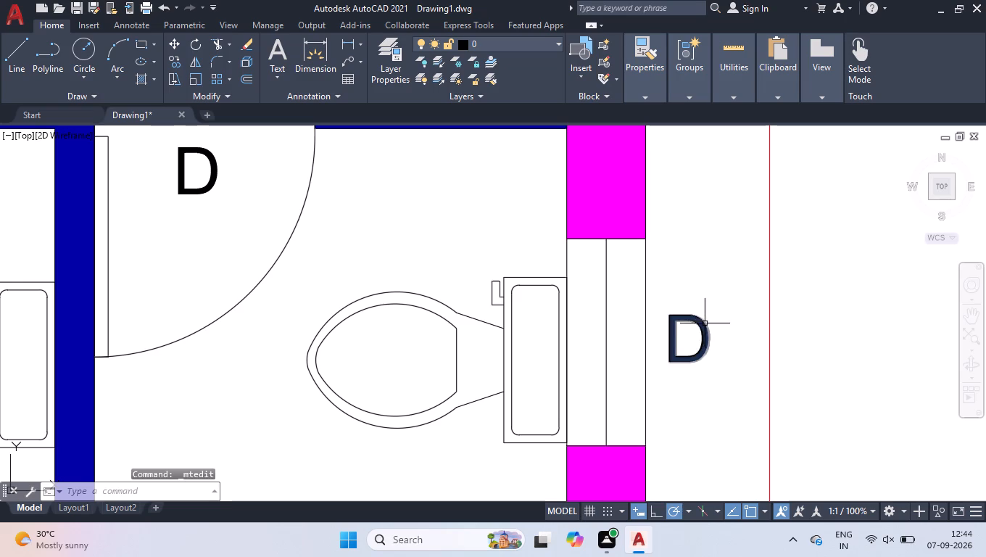
pyautogui.doubleClick(705, 323)
pyautogui.moveTo(705, 323); pyautogui.dragTo(631, 321)
pyautogui.press('w')
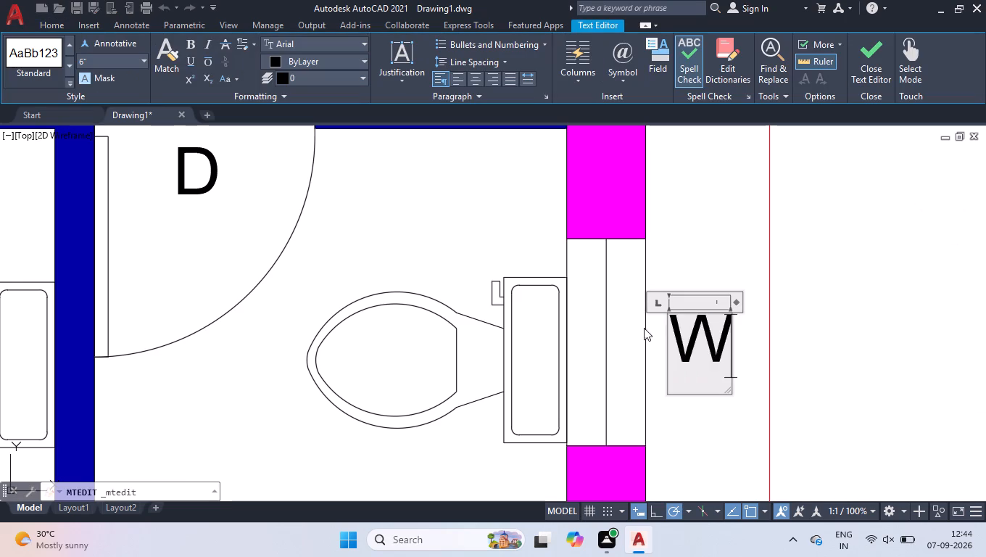
pyautogui.click(692, 218)
# Change the D tag outside the northeastern 13'6"X12' bedroom's east window to W.
pyautogui.scroll(-4, 721, 318)
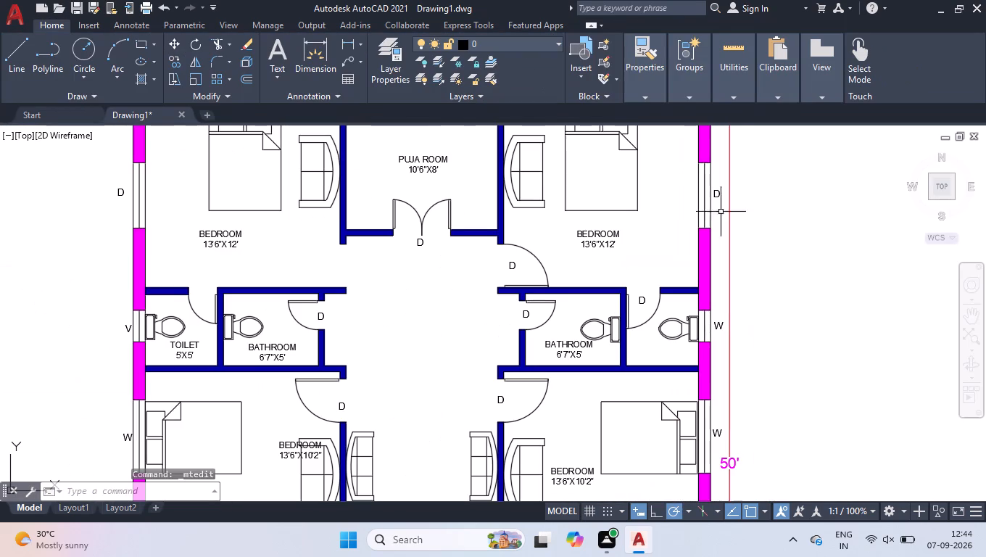
pyautogui.scroll(1, 699, 148)
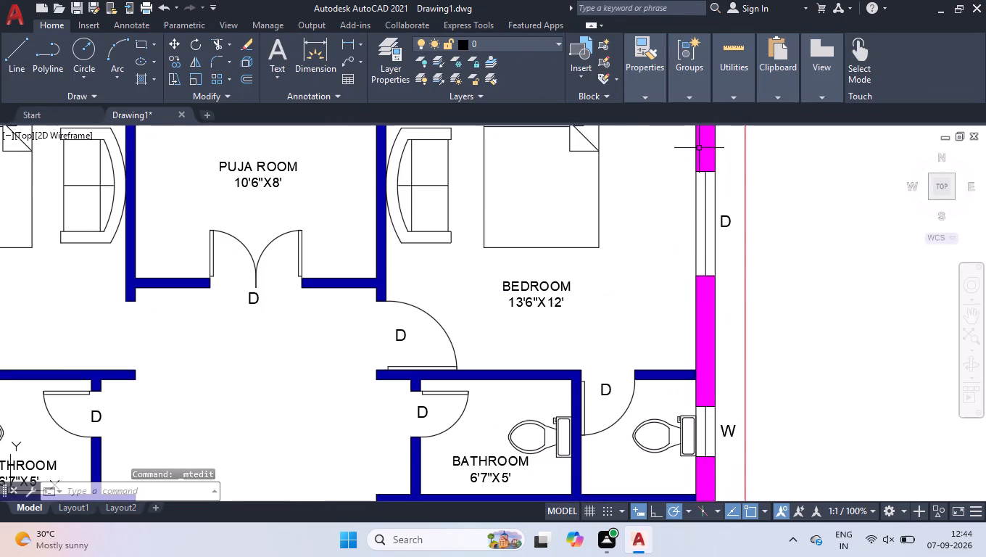
pyautogui.scroll(2, 735, 172)
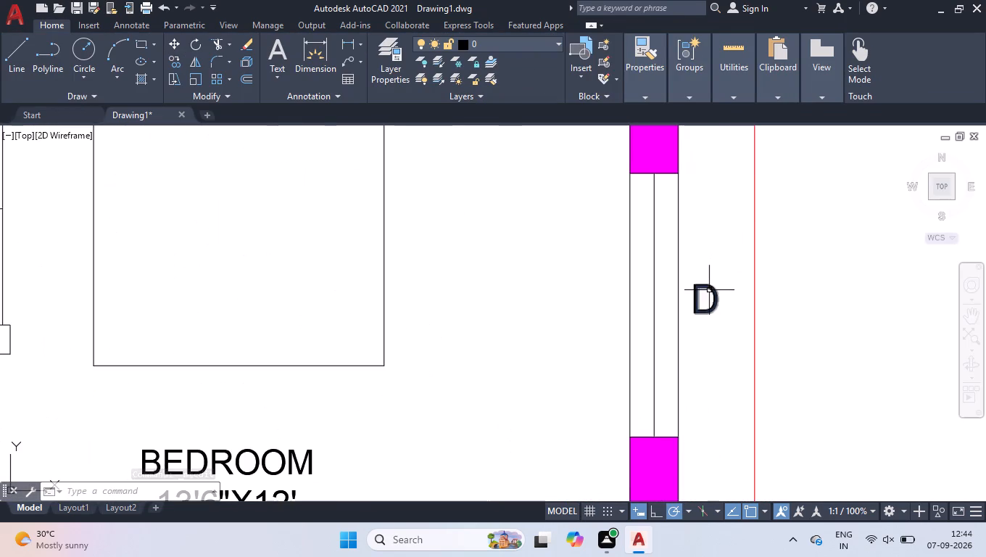
pyautogui.doubleClick(709, 288)
pyautogui.moveTo(719, 297); pyautogui.dragTo(661, 297)
pyautogui.press('w')
pyautogui.click(742, 227)
# Change the D tag above the northeastern 13'6"X12' bedroom's north window to W.
pyautogui.scroll(-6, 743, 223)
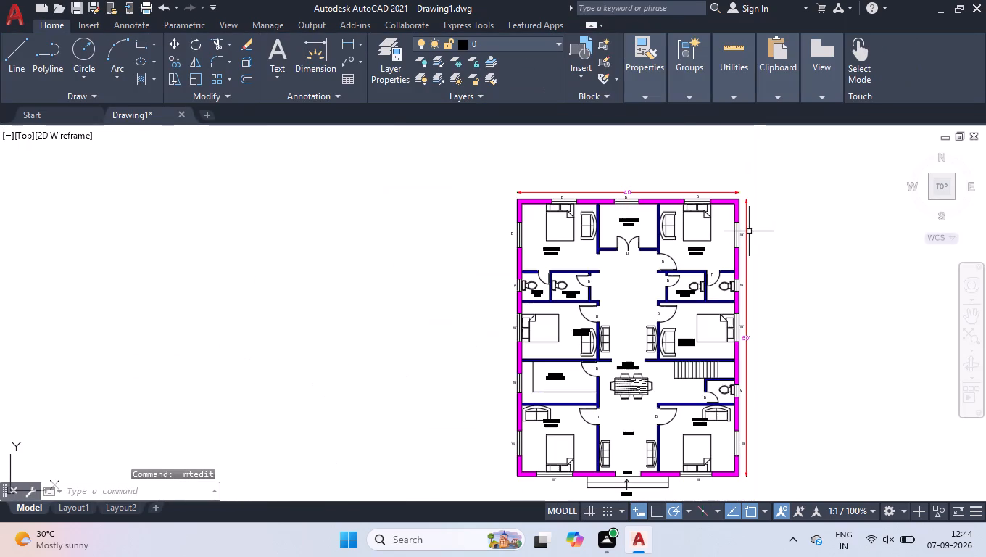
pyautogui.scroll(3, 687, 199)
pyautogui.scroll(3, 754, 199)
pyautogui.doubleClick(610, 153)
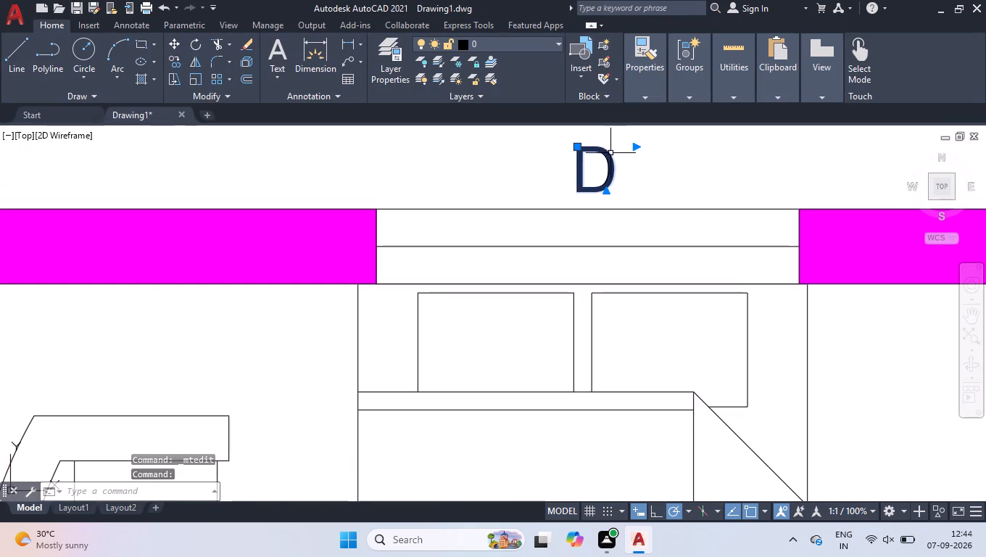
pyautogui.moveTo(613, 168); pyautogui.dragTo(452, 148)
pyautogui.press('w')
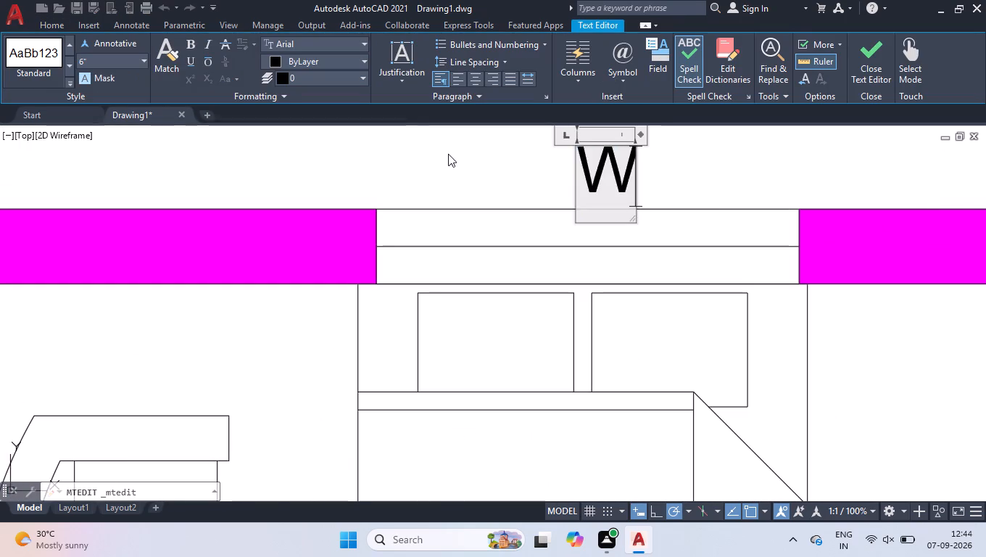
pyautogui.click(448, 154)
# Change the D tag above the puja room's north window to W.
pyautogui.scroll(-4, 601, 202)
pyautogui.scroll(3, 390, 199)
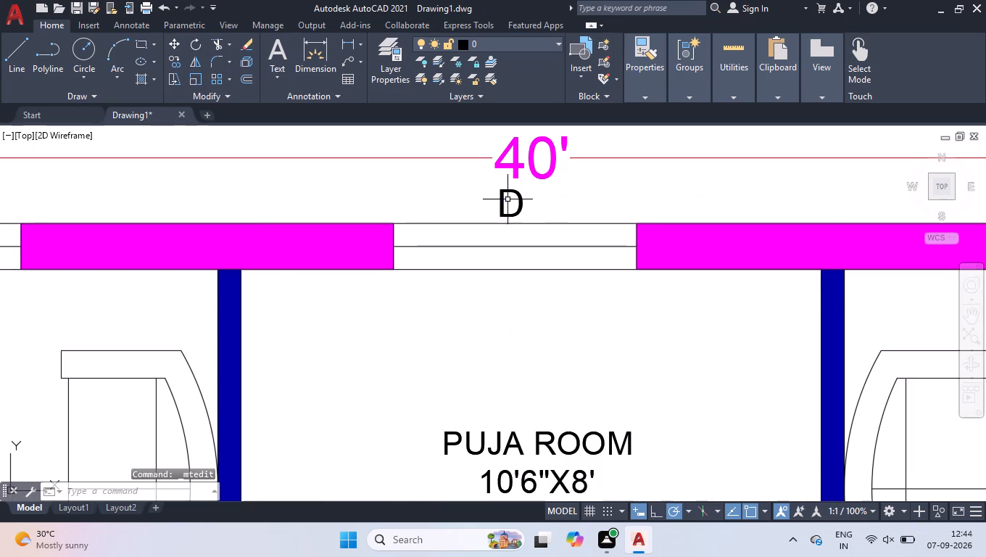
pyautogui.scroll(3, 515, 195)
pyautogui.doubleClick(524, 181)
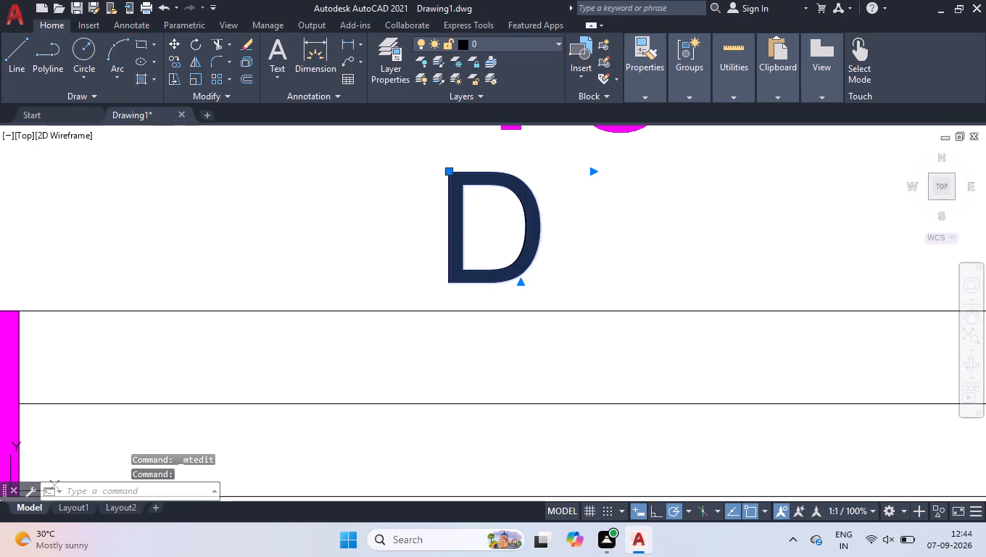
pyautogui.moveTo(527, 209); pyautogui.dragTo(362, 199)
pyautogui.press('w')
pyautogui.click(362, 192)
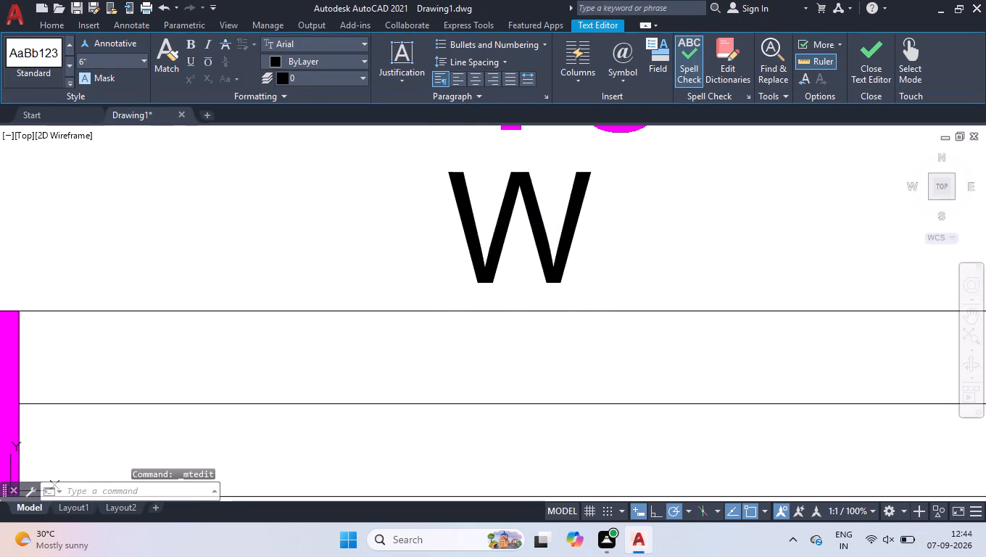
# Change the D tag above the northwestern bedroom's north window to W.
pyautogui.scroll(-5, 372, 203)
pyautogui.scroll(3, 104, 193)
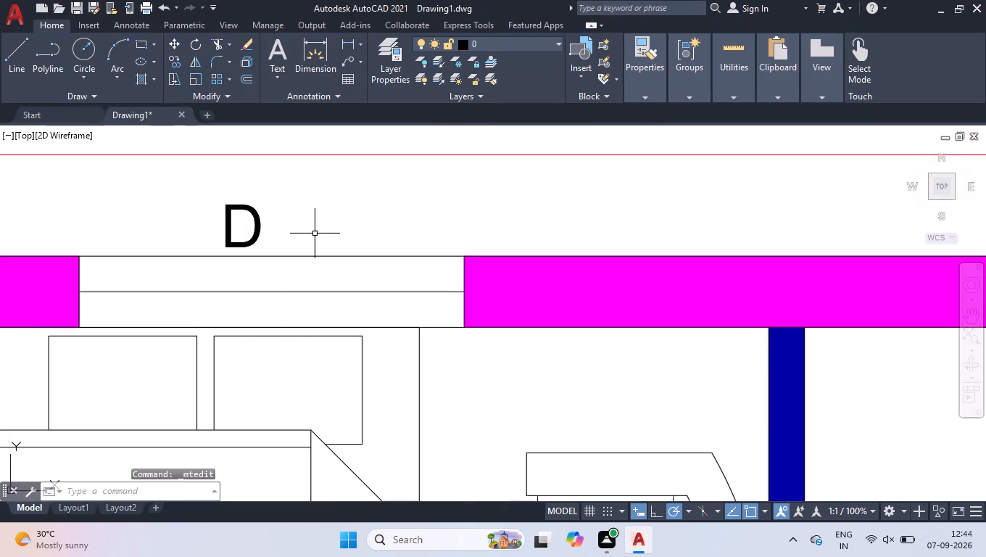
pyautogui.scroll(4, 249, 226)
pyautogui.scroll(-3, 277, 229)
pyautogui.scroll(1, 227, 197)
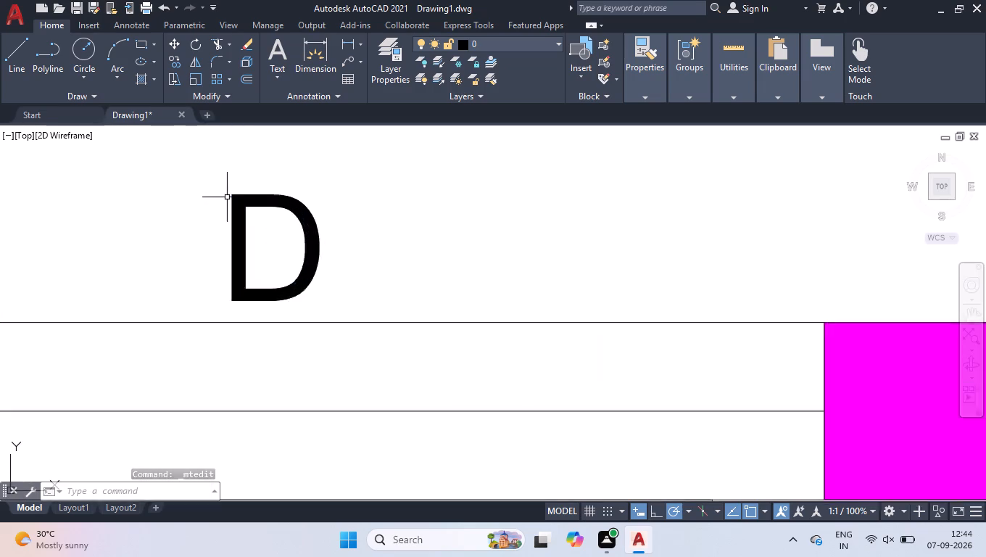
pyautogui.scroll(1, 227, 197)
pyautogui.doubleClick(360, 224)
pyautogui.moveTo(376, 252); pyautogui.dragTo(313, 231)
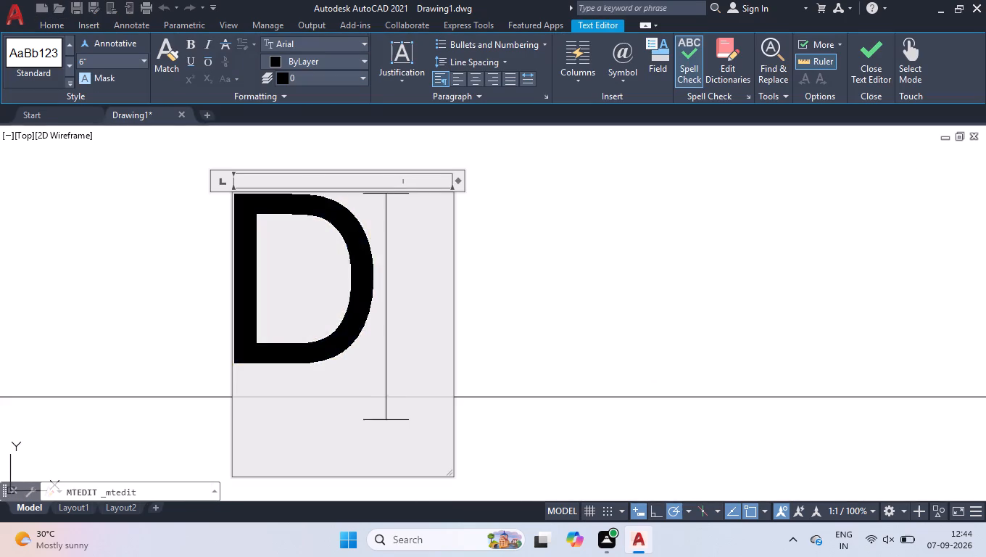
pyautogui.moveTo(313, 231); pyautogui.dragTo(138, 190)
pyautogui.press('w')
pyautogui.click(505, 228)
# Fit the whole floor plan in the top view to check its tags.
pyautogui.scroll(-8, 506, 227)
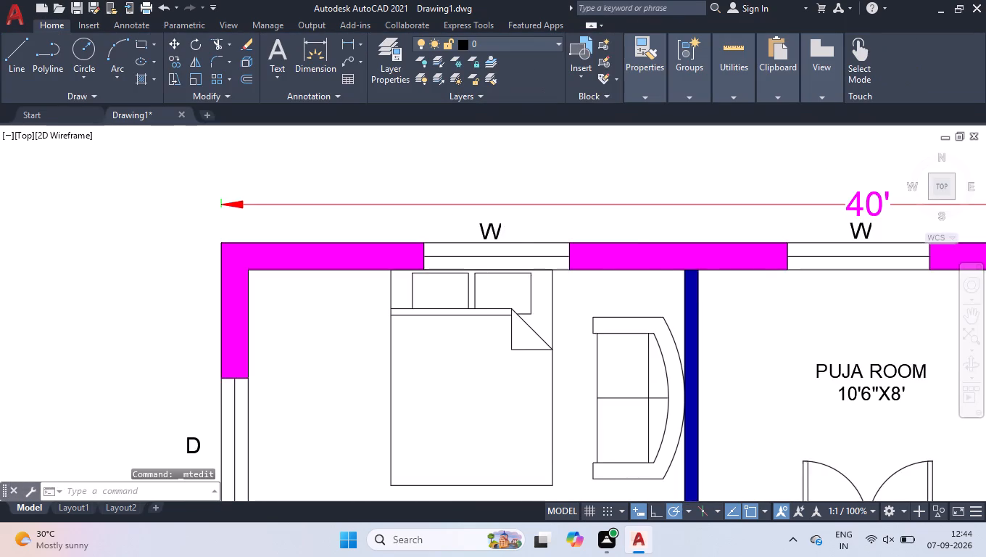
pyautogui.scroll(-3, 428, 207)
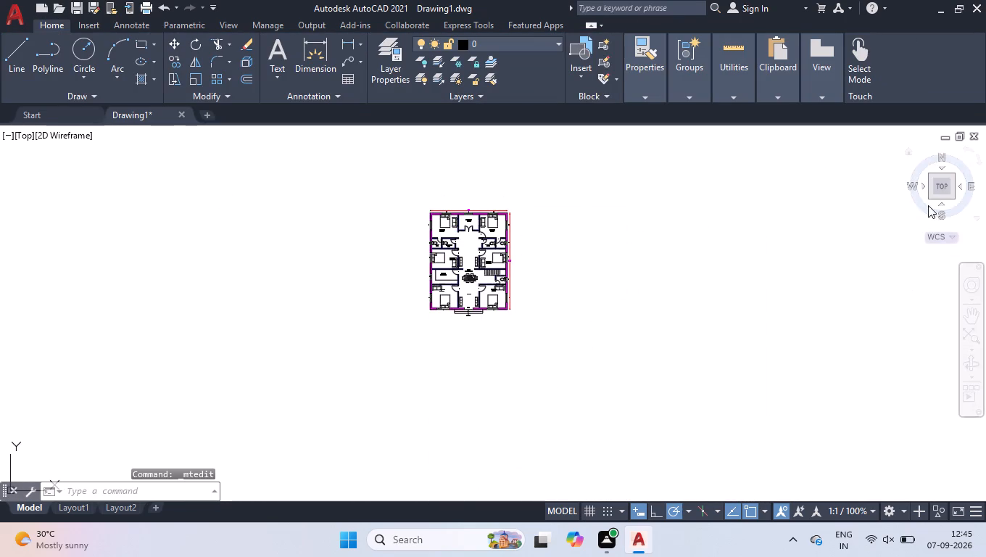
pyautogui.click(942, 186)
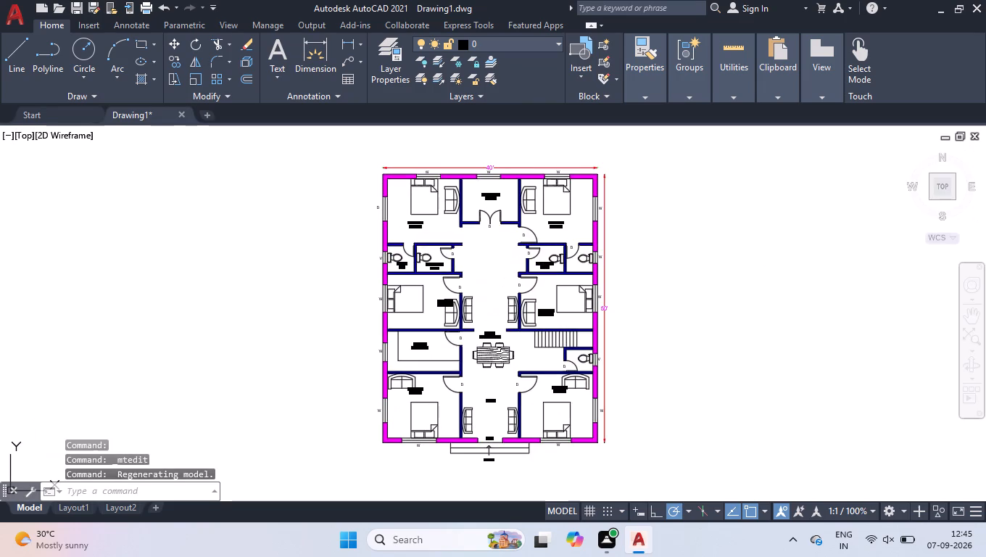
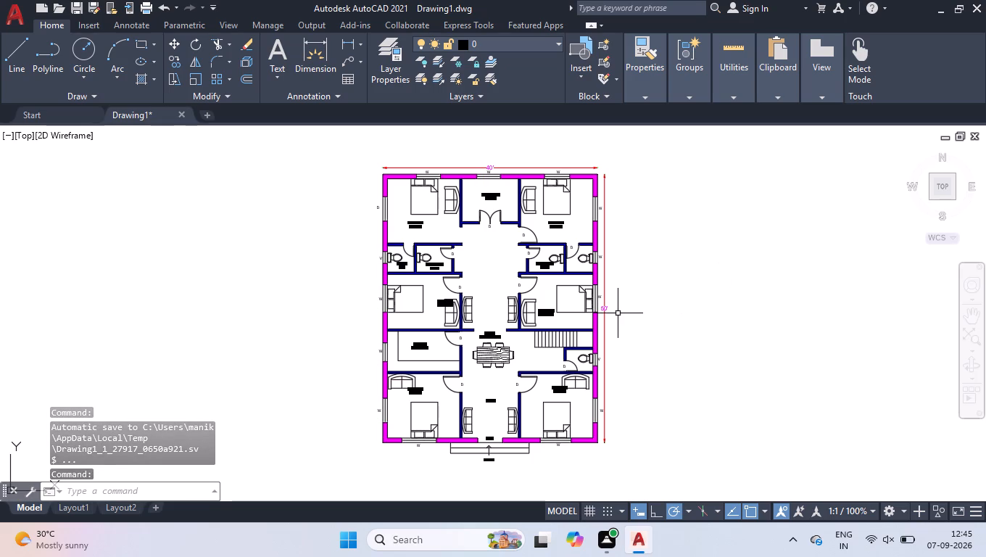
# Run the LOGFILE command for the drawing session.
pyautogui.write('LOGFILE')
pyautogui.press('Return')
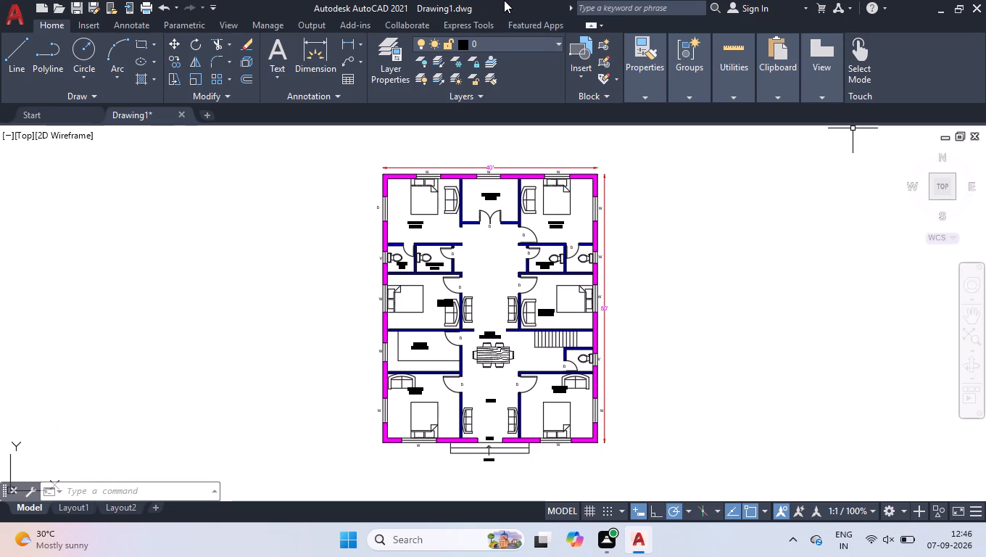
# Switch to Layout1 and delete its existing viewport from the sheet.
pyautogui.click(61, 510)
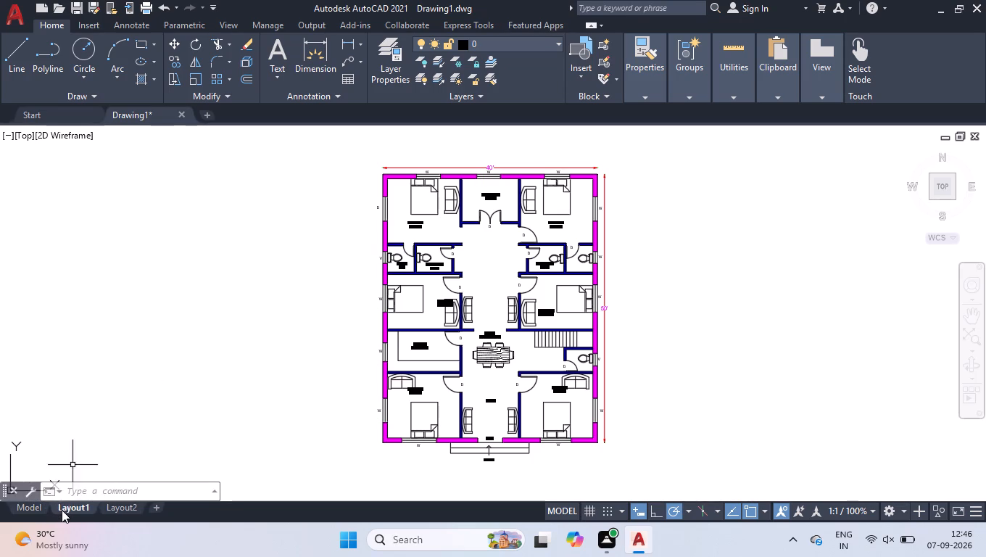
pyautogui.click(690, 168)
pyautogui.click(581, 216)
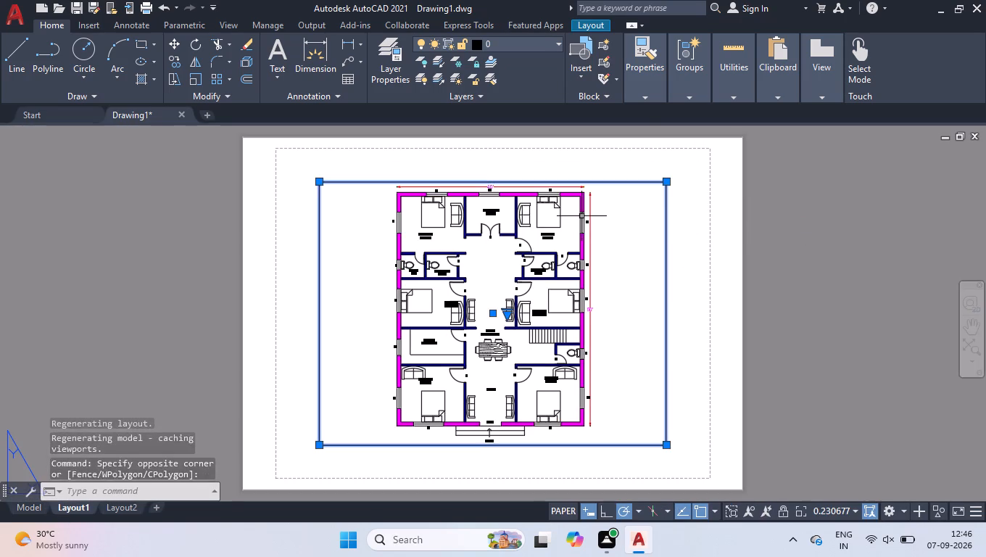
pyautogui.press('Delete')
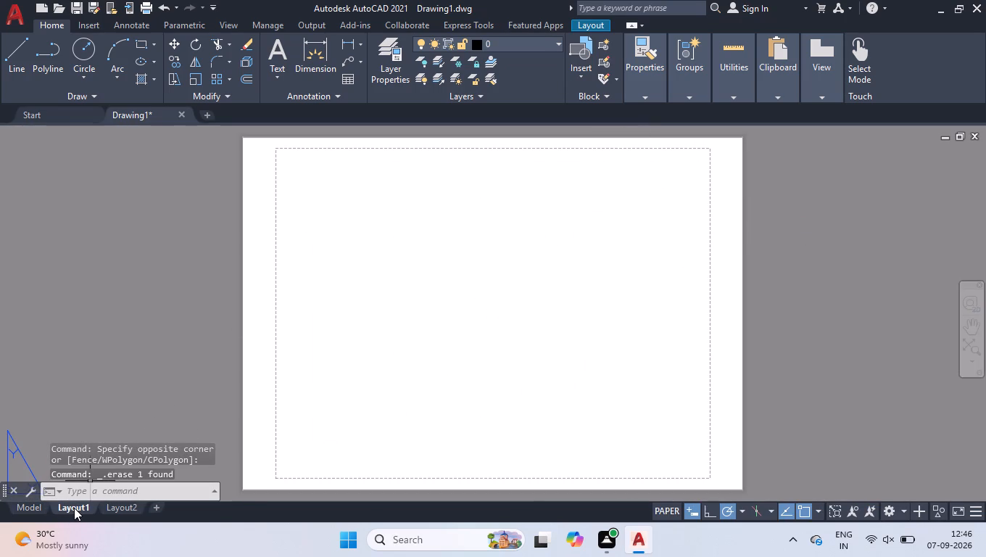
# Modify Layout1's page setup to use DWG To PDF.pc3, ISO full bleed A3 (420.00 x 297.00 MM) paper and Maximum quality.
pyautogui.rightClick(74, 508)
pyautogui.click(138, 394)
pyautogui.click(625, 239)
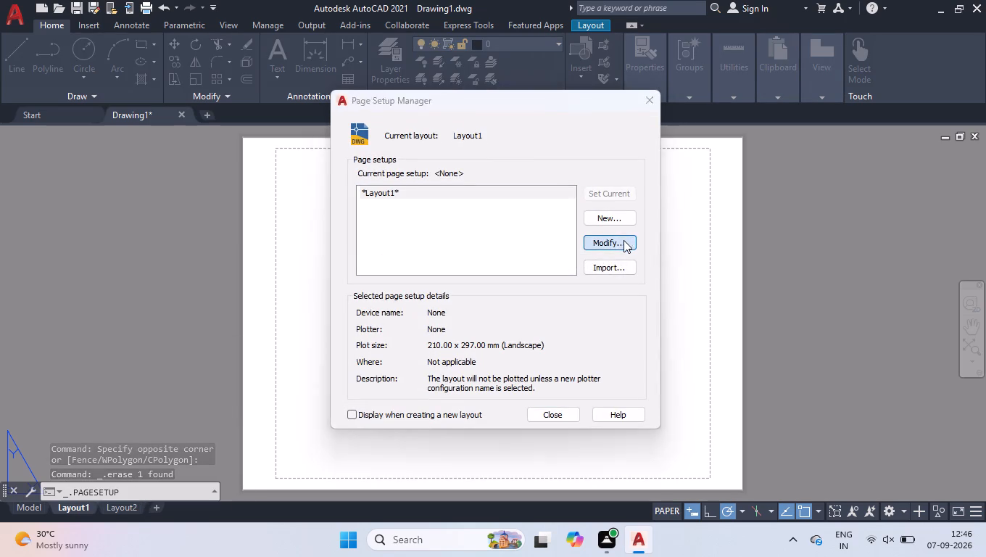
pyautogui.click(375, 168)
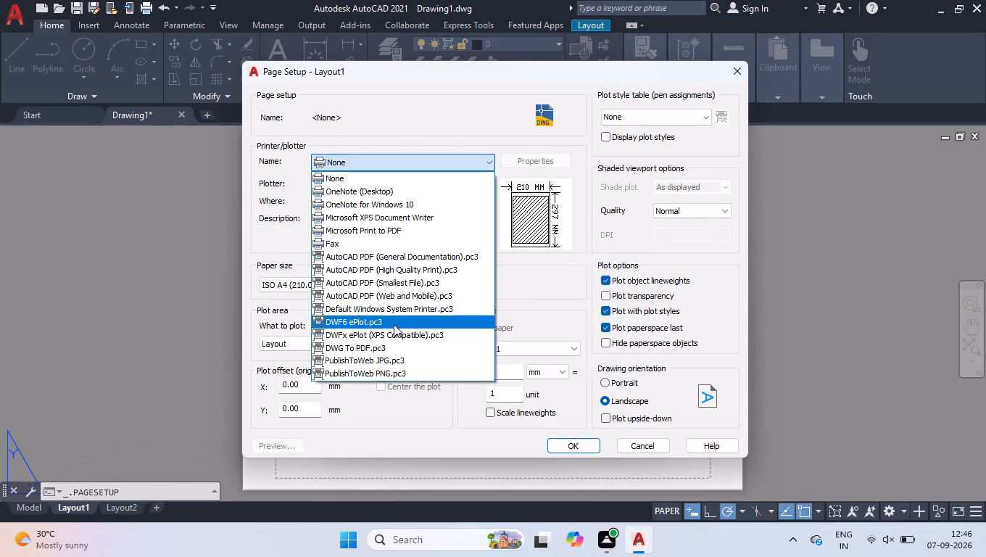
pyautogui.click(384, 351)
pyautogui.click(379, 284)
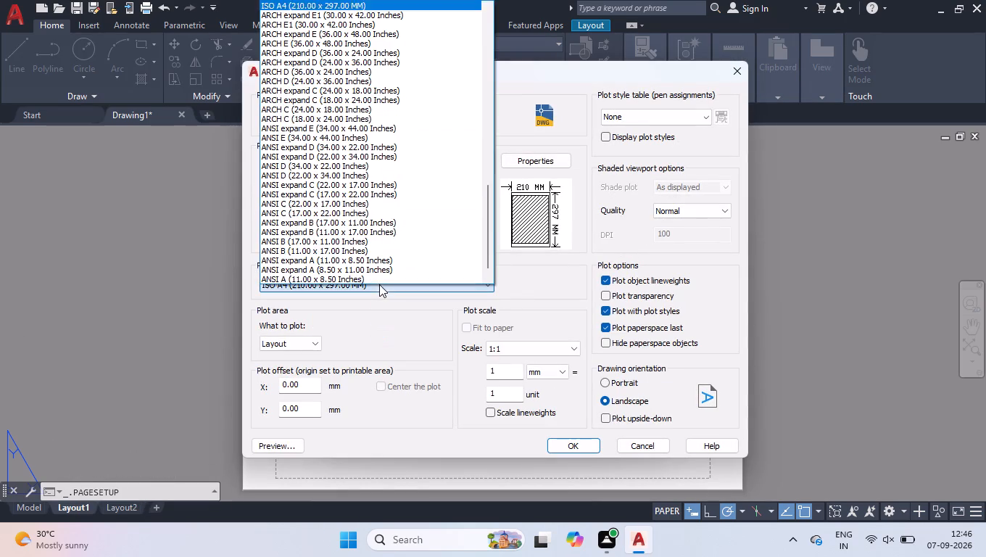
pyautogui.scroll(15, 429, 118)
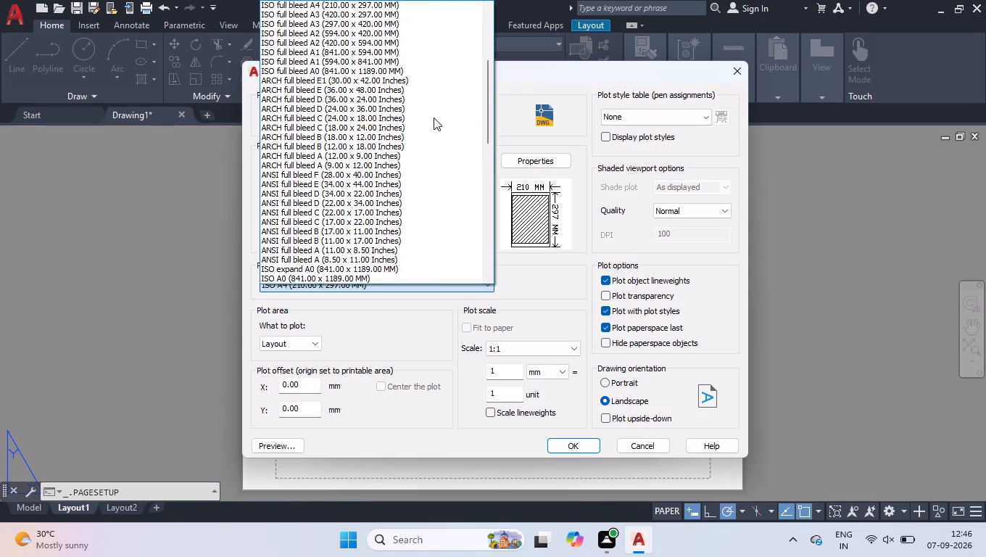
pyautogui.scroll(3, 434, 117)
pyautogui.click(349, 104)
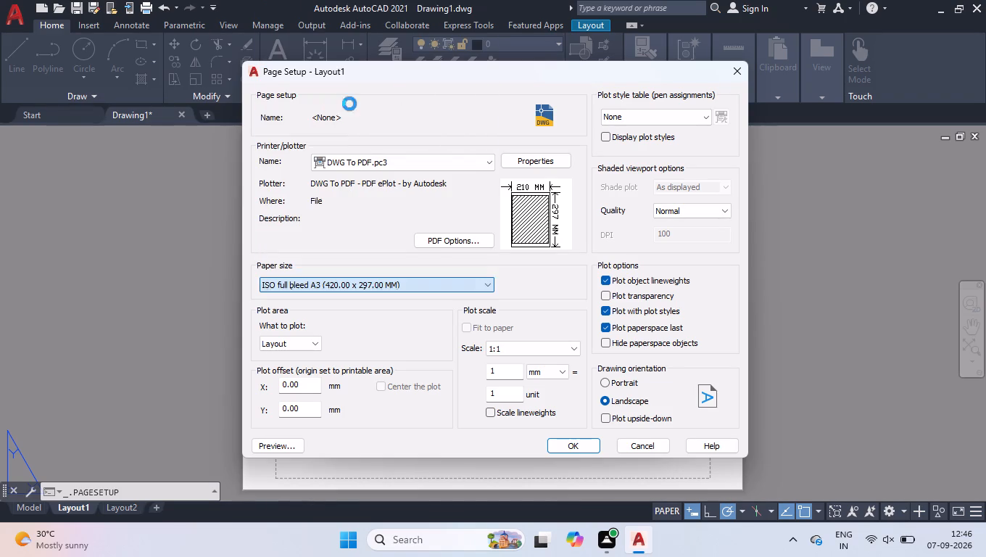
pyautogui.click(674, 215)
pyautogui.click(671, 261)
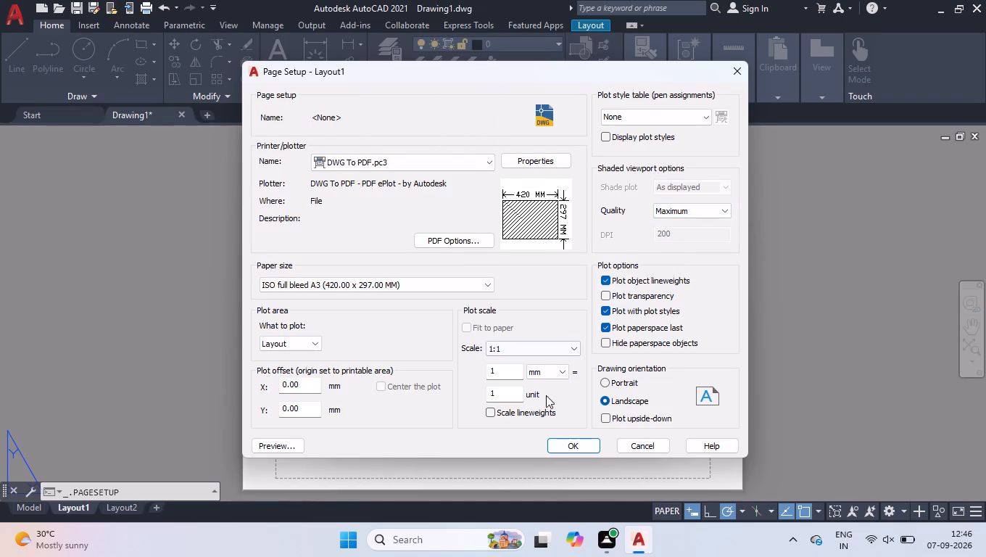
pyautogui.click(563, 442)
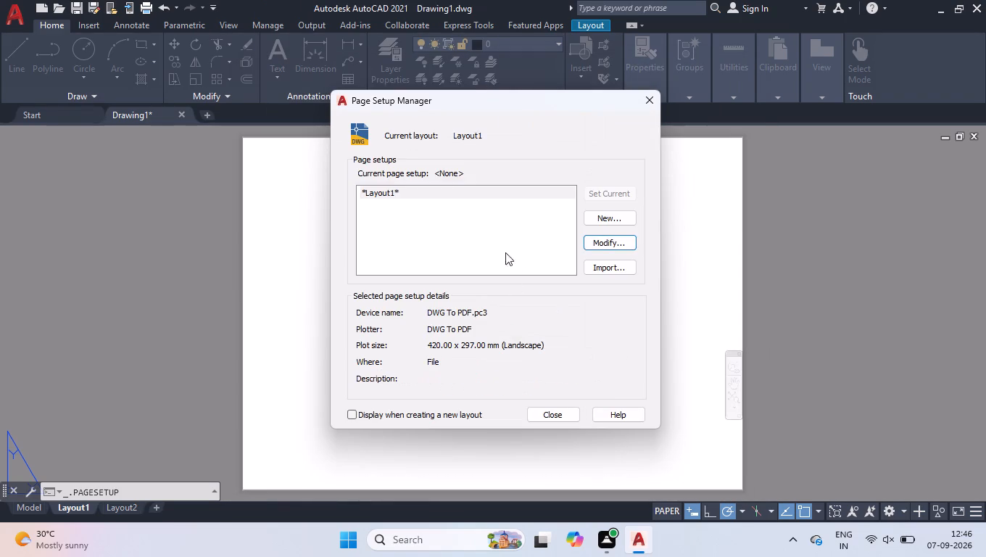
pyautogui.click(559, 418)
# Create a full-sheet layout viewport with MVIEW from corner 0,0 to corner 420,297.
pyautogui.write('MV')
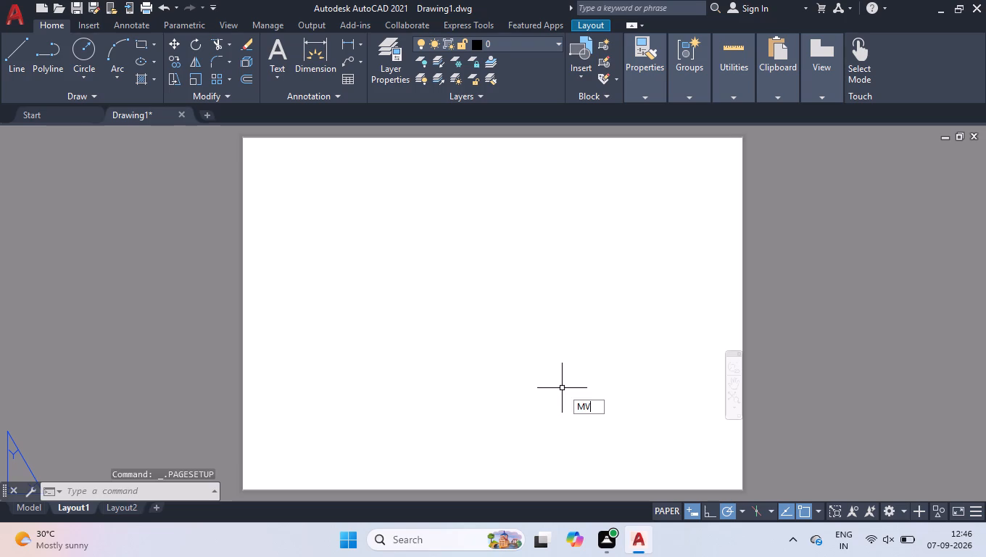
pyautogui.press('Return')
pyautogui.write('0,0')
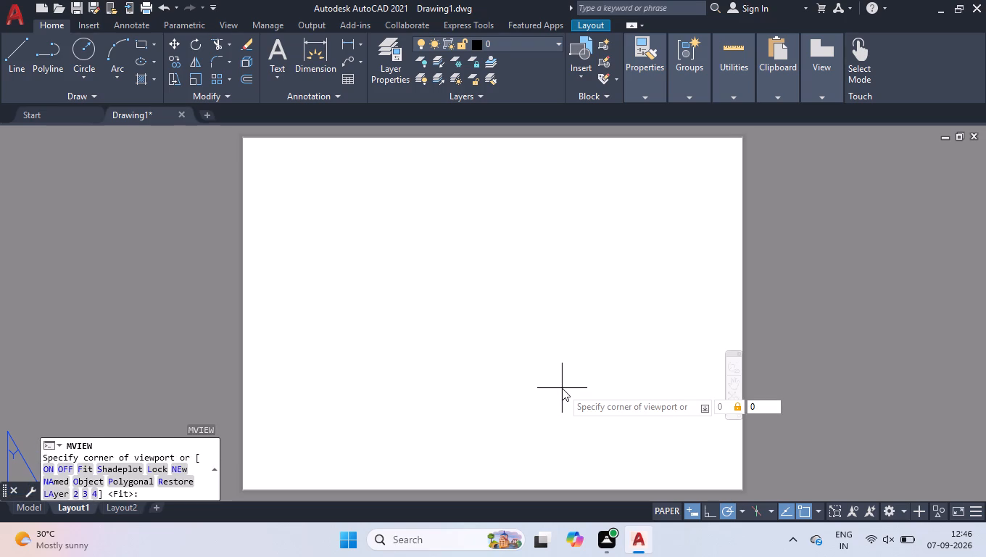
pyautogui.press('Return')
pyautogui.write('420,297')
pyautogui.press('Return')
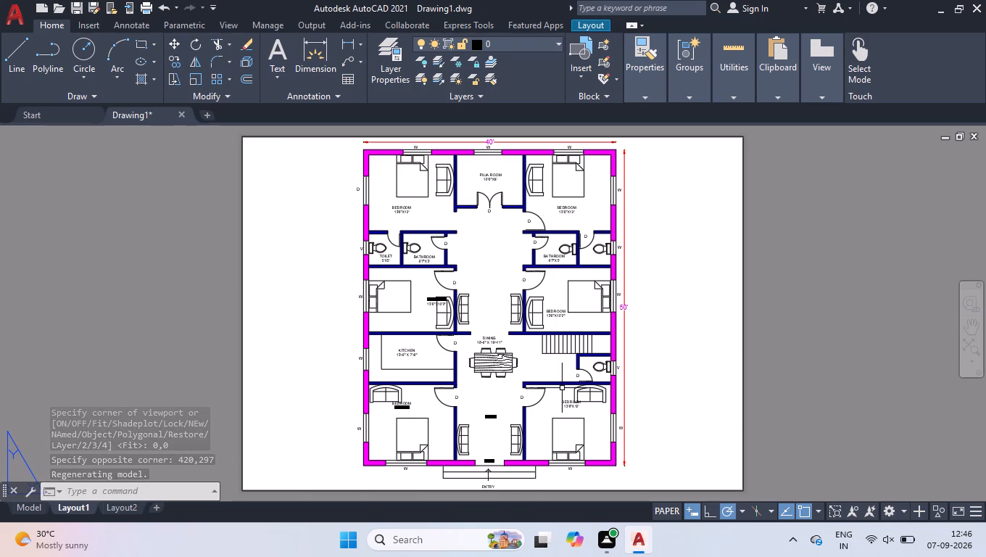
# Export the current layout as a PDF named 7-9-1 to the Desktop.
pyautogui.click(12, 11)
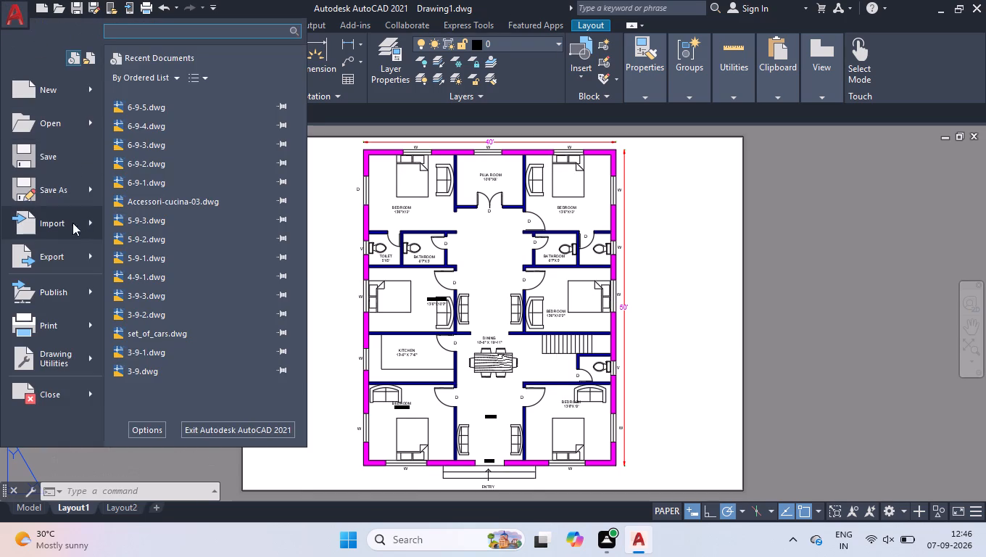
pyautogui.click(50, 250)
pyautogui.click(158, 231)
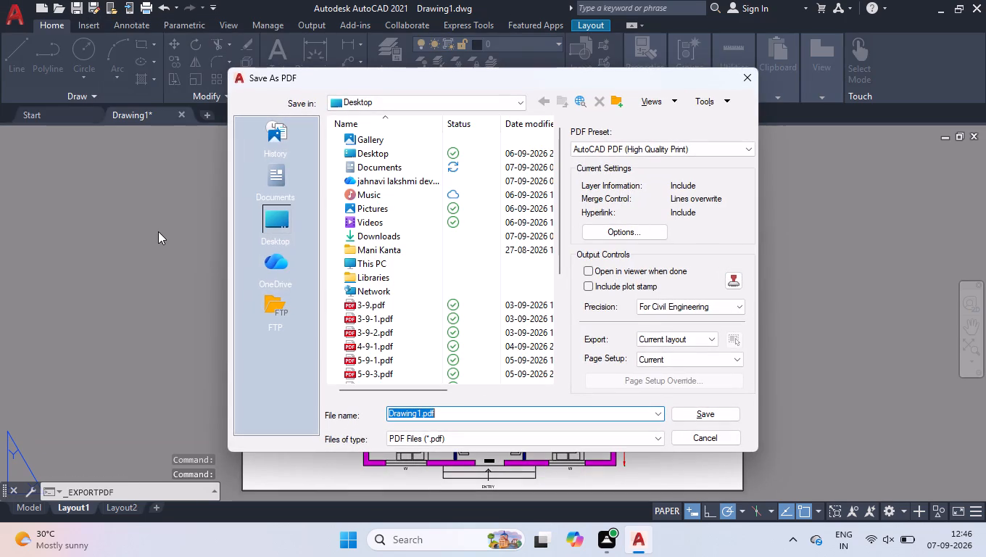
pyautogui.write('7-9-1')
pyautogui.press('Return')
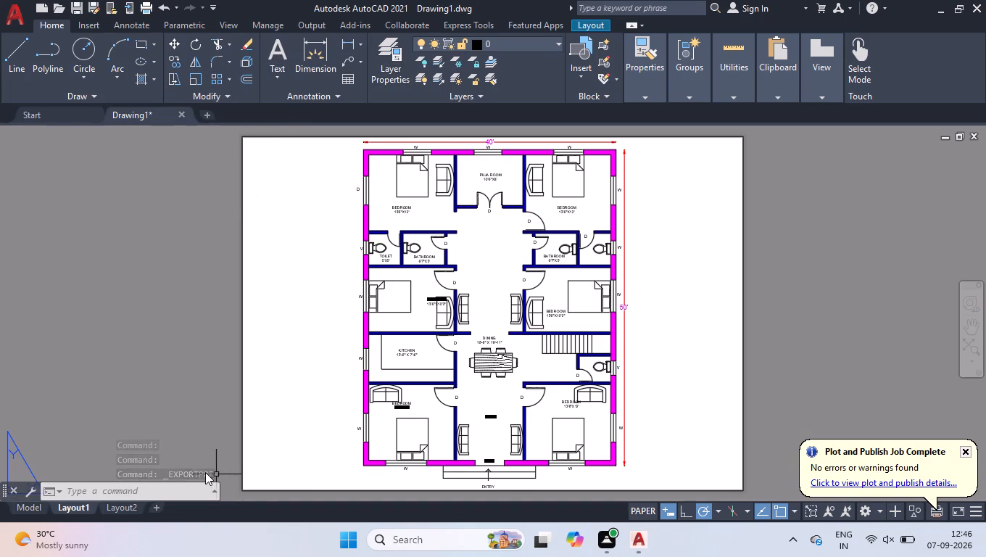
# Return to model space and quit the program, saving the drawing as 7-9-1 in the Documents folder.
pyautogui.click(37, 508)
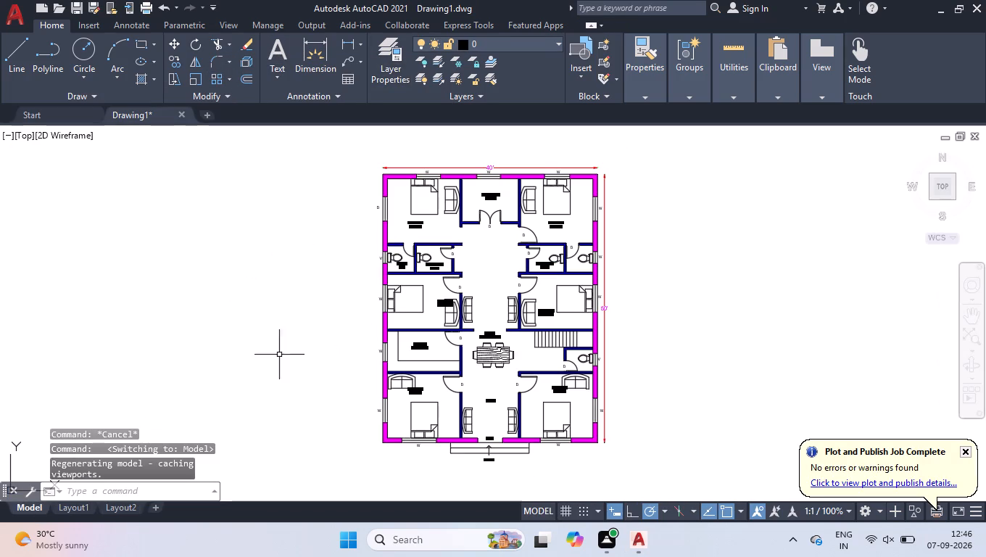
pyautogui.hotkey('ctrl', 'q')
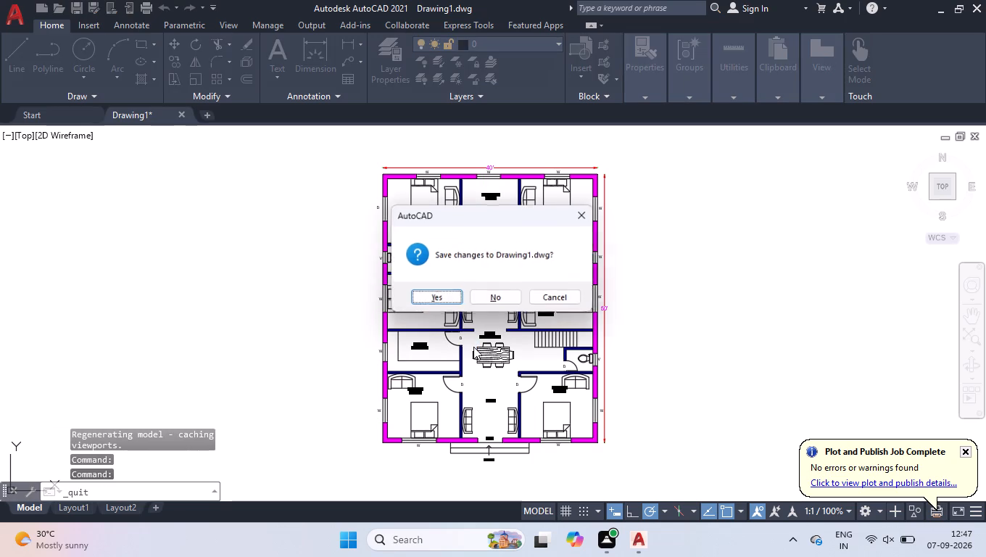
pyautogui.press('Return')
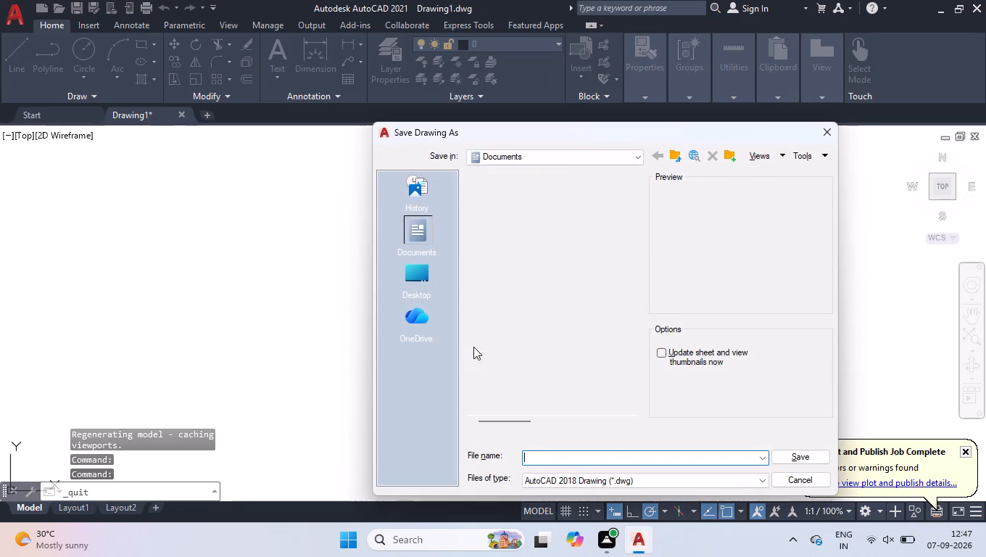
pyautogui.write('7-9-1')
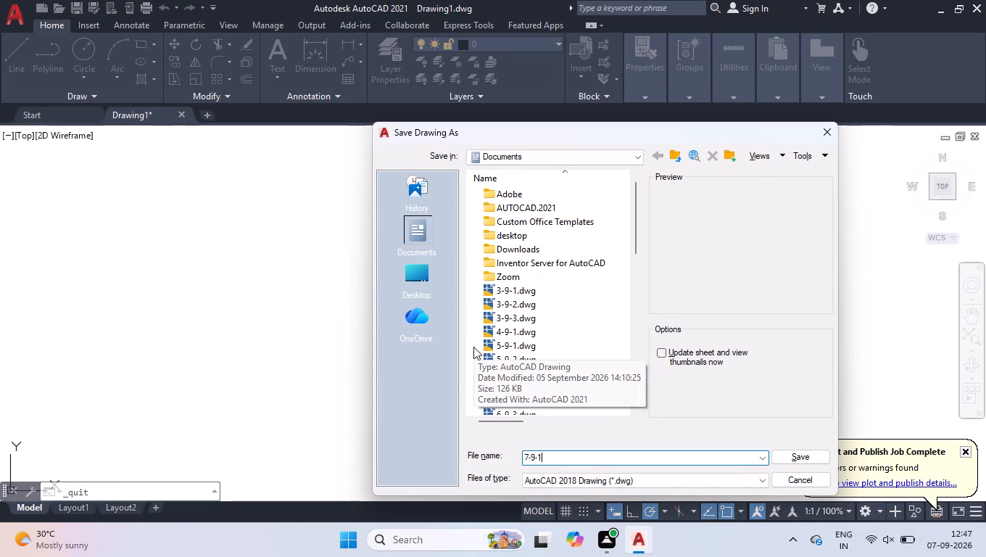
pyautogui.press('Return')
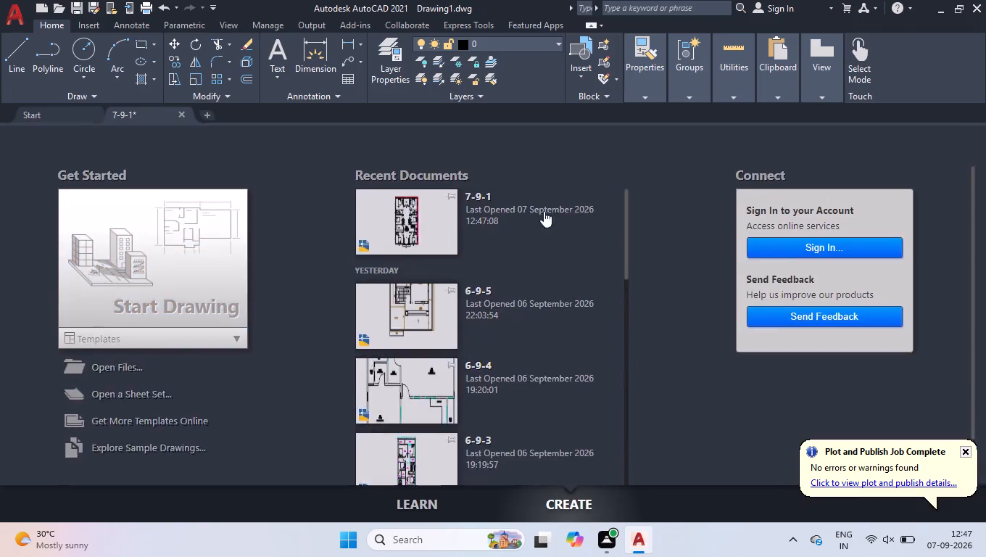
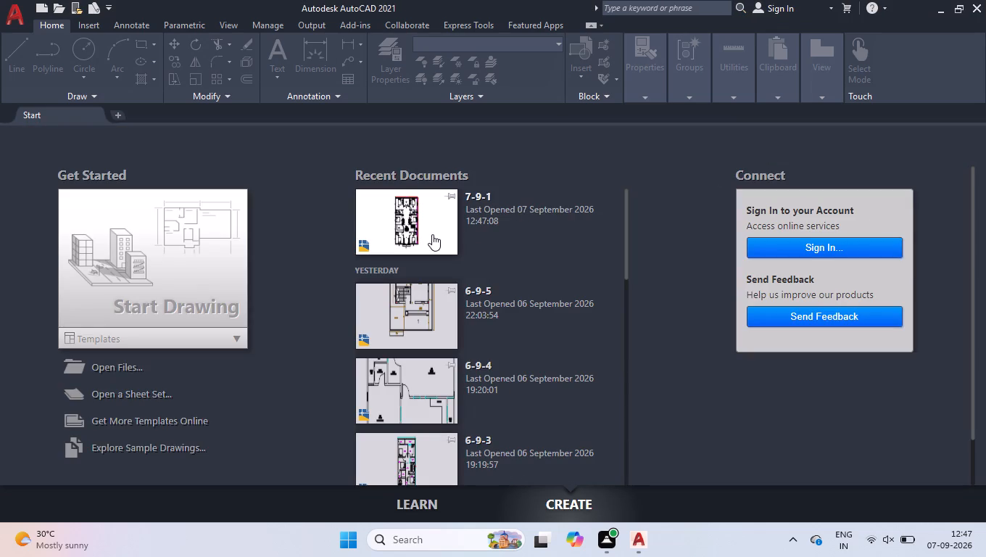
# Open the recent drawing 7-9-1.
pyautogui.click(432, 234)
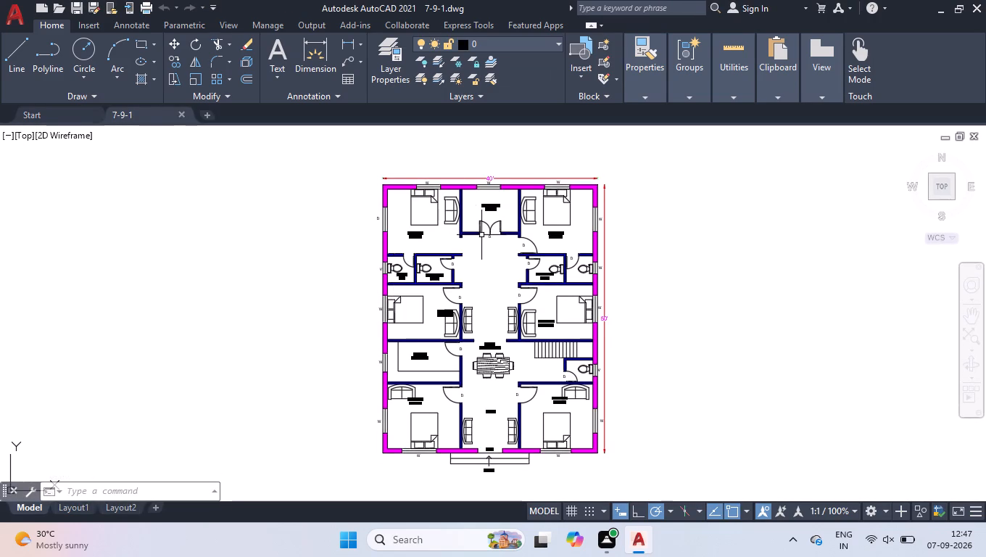
# Insert a Door - Imperial block from the tool palettes inside the 13'6"X12' bedroom west of the puja room, then close the palettes.
pyautogui.scroll(4, 468, 247)
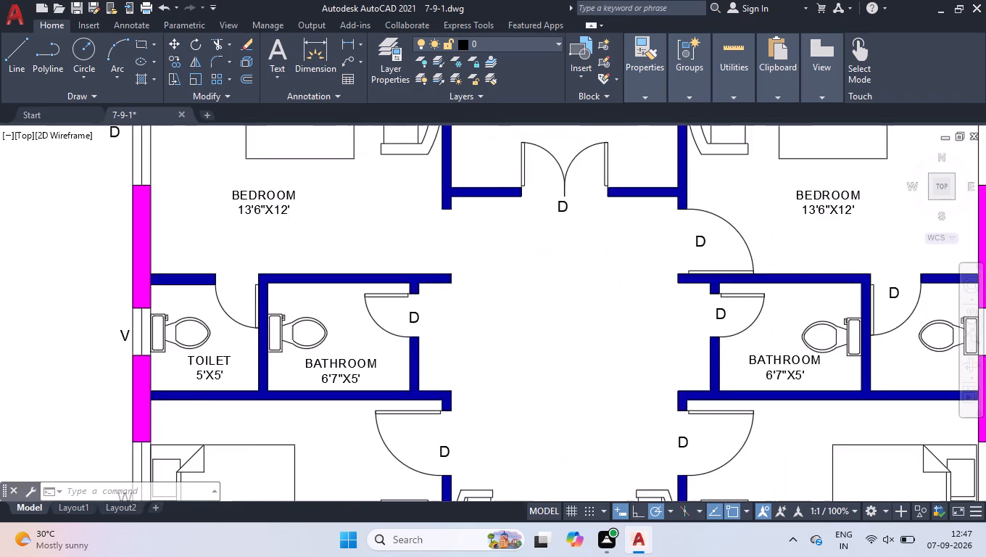
pyautogui.scroll(-2, 432, 251)
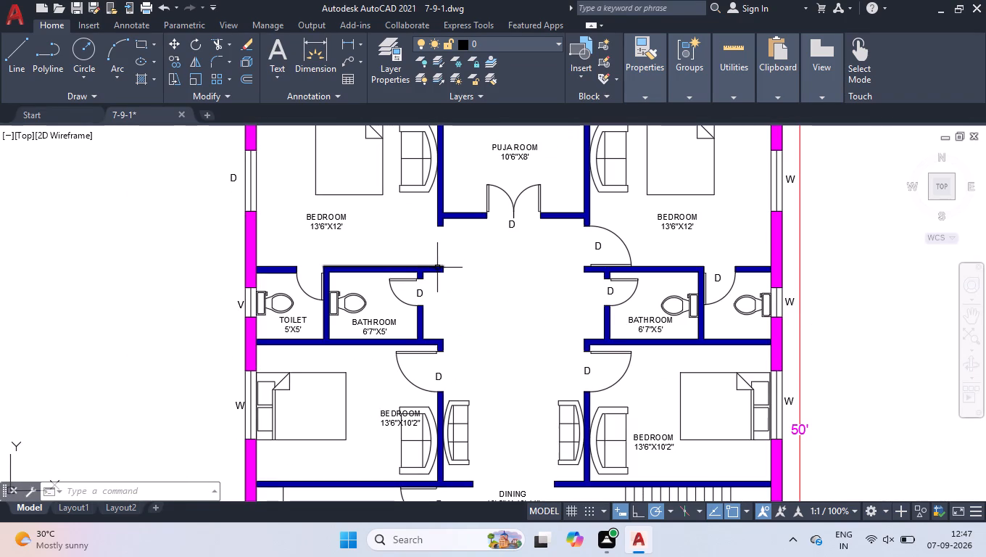
pyautogui.scroll(3, 431, 226)
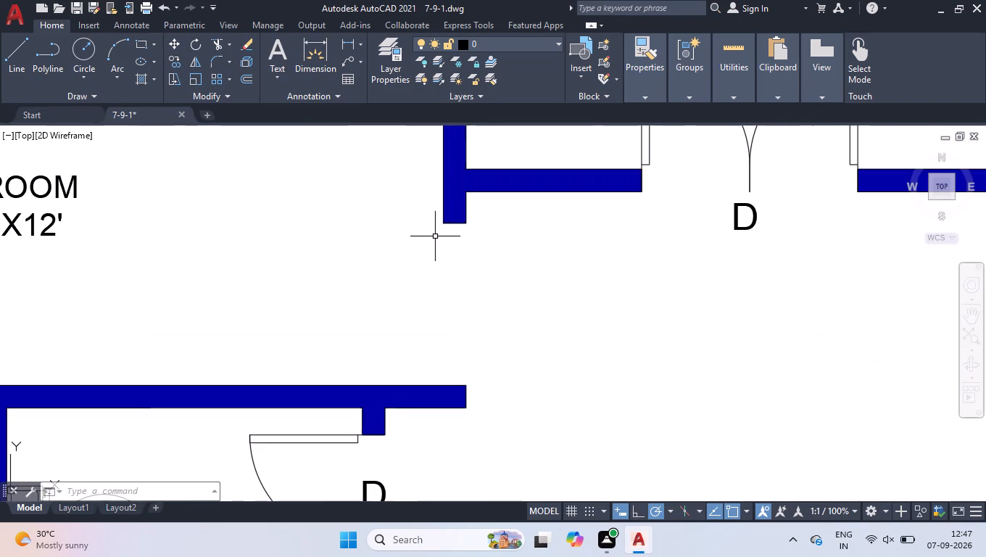
pyautogui.hotkey('ctrl', '3')
pyautogui.click(647, 123)
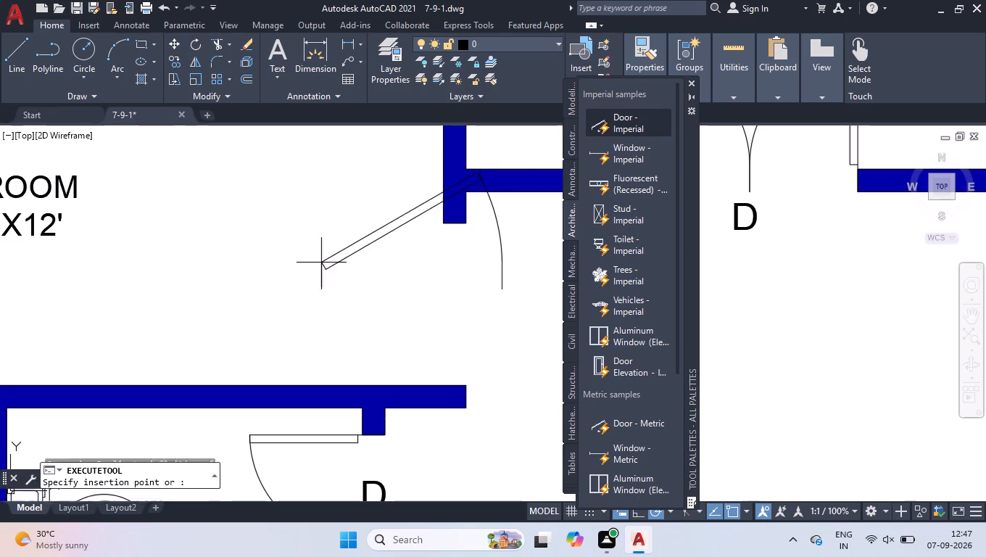
pyautogui.click(268, 292)
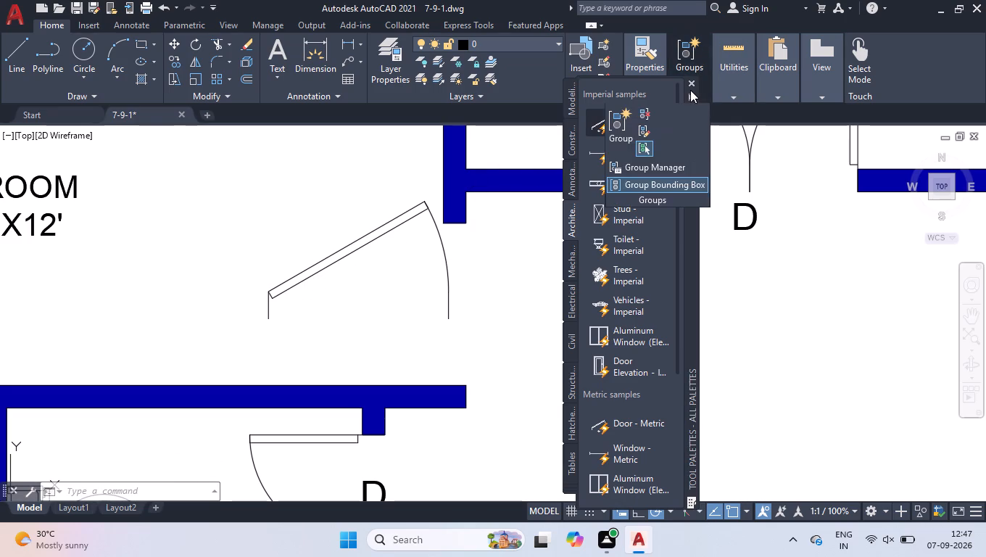
pyautogui.click(690, 86)
# Set the inserted door block's opening angle to Open 90º.
pyautogui.click(458, 258)
pyautogui.click(430, 277)
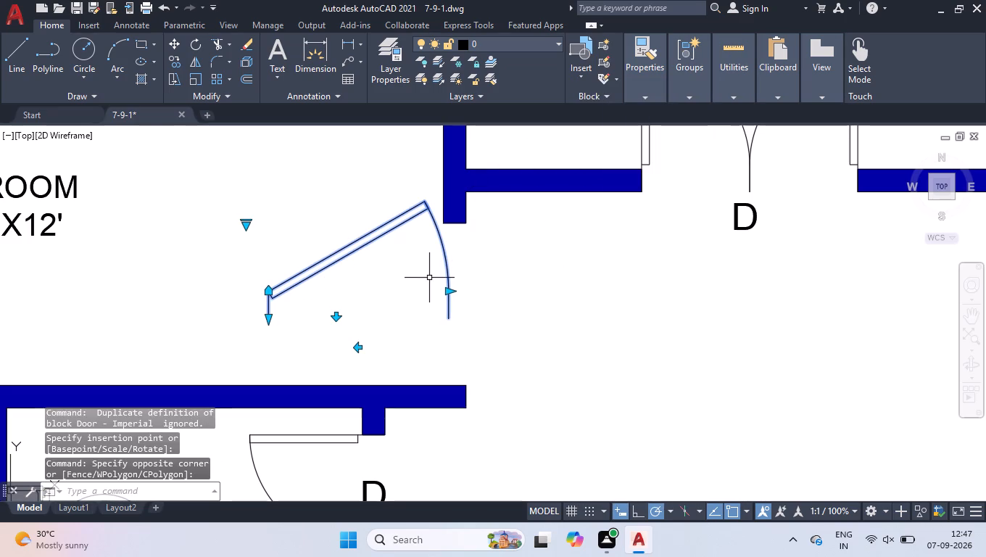
pyautogui.click(244, 226)
pyautogui.click(275, 286)
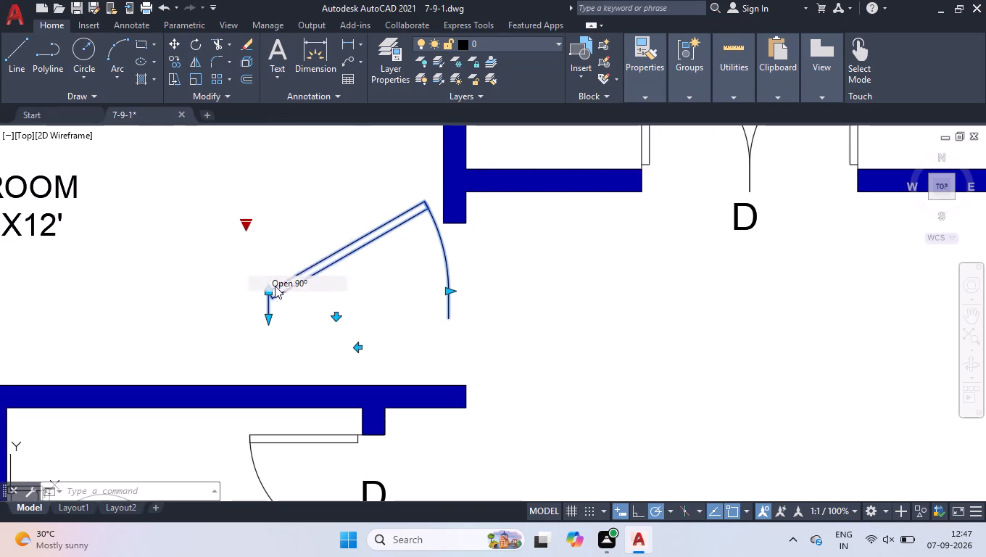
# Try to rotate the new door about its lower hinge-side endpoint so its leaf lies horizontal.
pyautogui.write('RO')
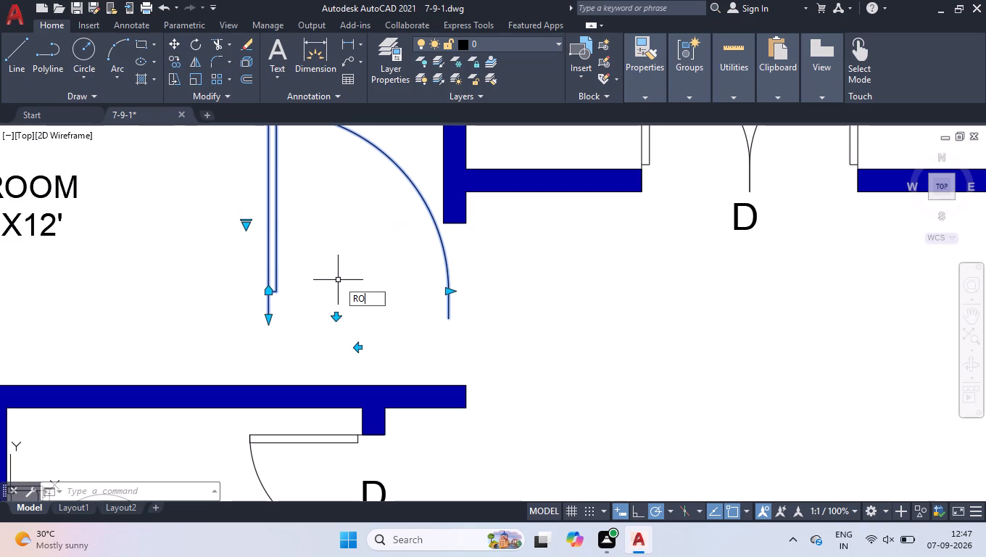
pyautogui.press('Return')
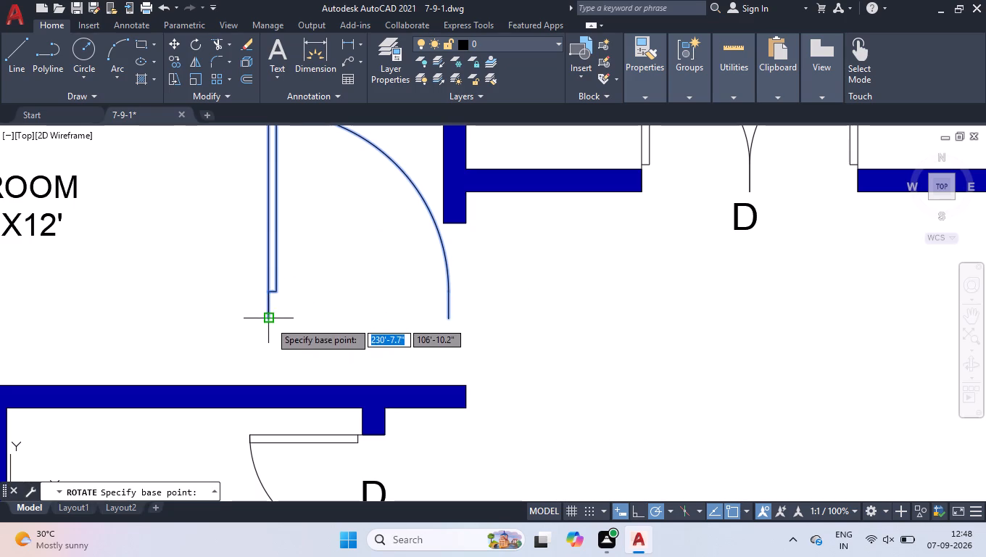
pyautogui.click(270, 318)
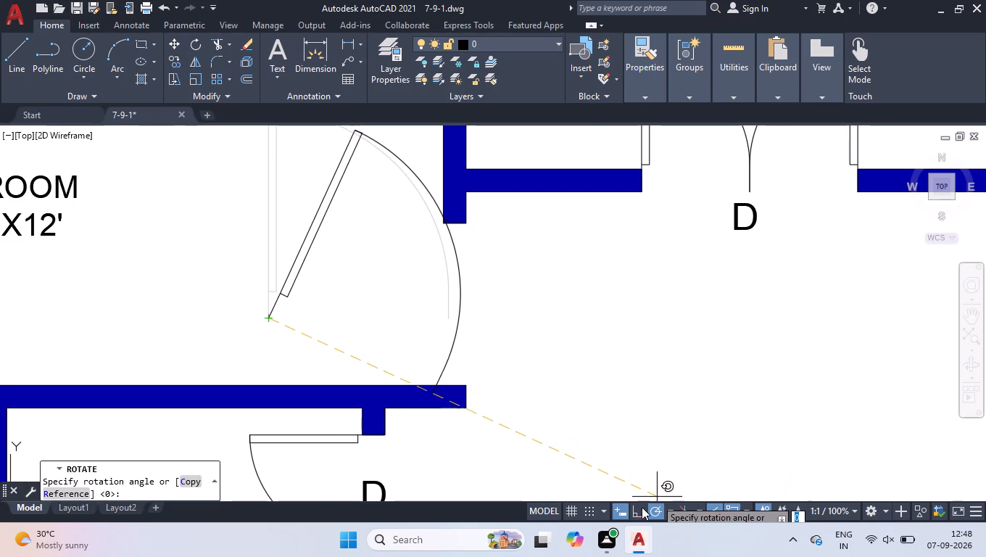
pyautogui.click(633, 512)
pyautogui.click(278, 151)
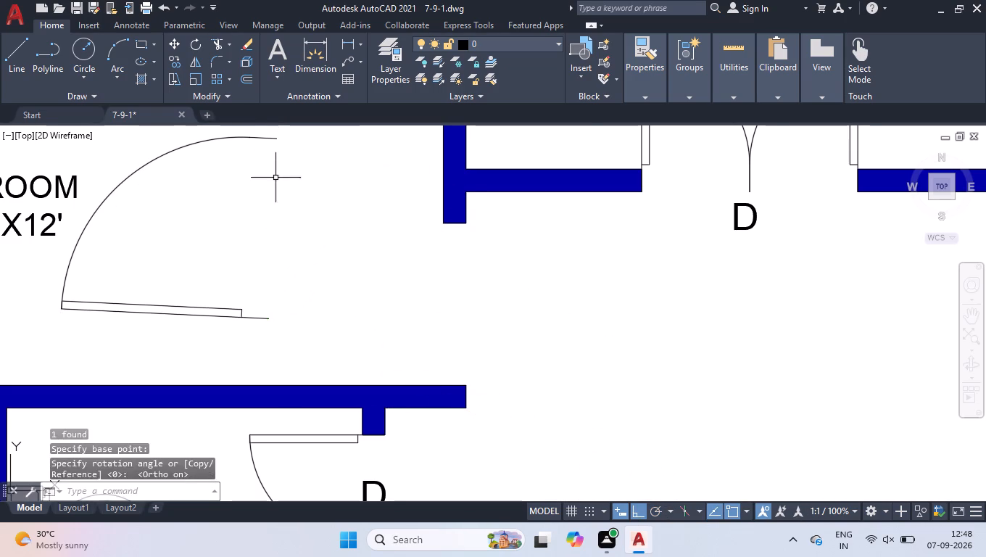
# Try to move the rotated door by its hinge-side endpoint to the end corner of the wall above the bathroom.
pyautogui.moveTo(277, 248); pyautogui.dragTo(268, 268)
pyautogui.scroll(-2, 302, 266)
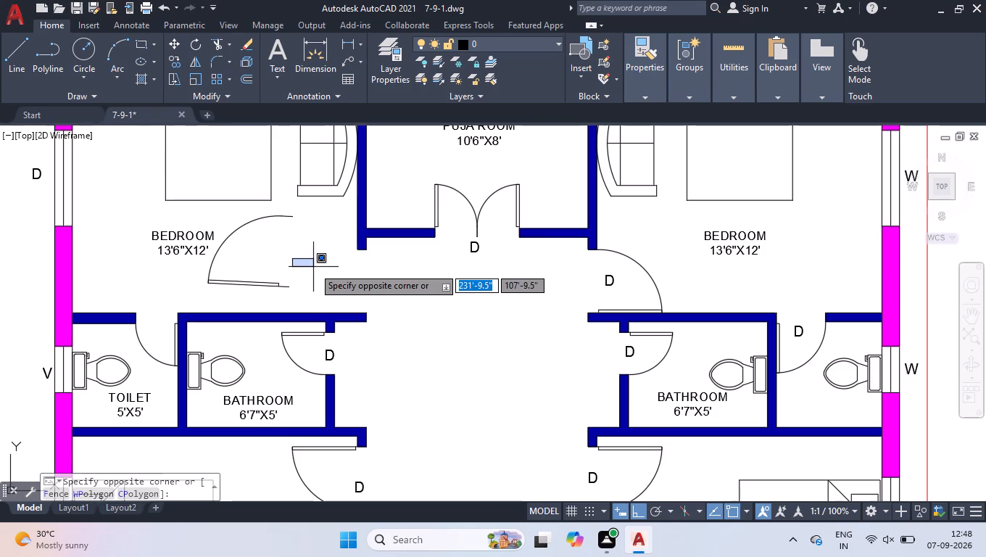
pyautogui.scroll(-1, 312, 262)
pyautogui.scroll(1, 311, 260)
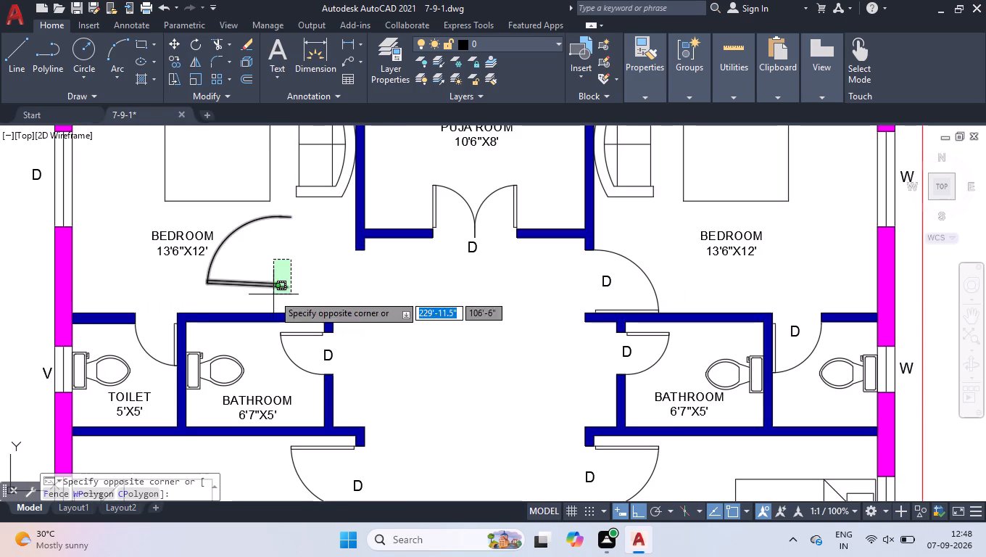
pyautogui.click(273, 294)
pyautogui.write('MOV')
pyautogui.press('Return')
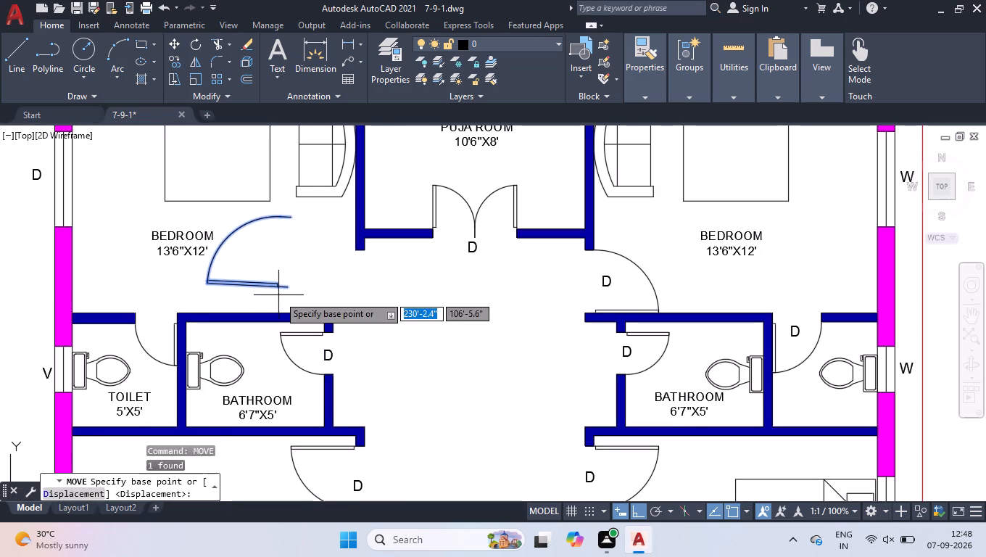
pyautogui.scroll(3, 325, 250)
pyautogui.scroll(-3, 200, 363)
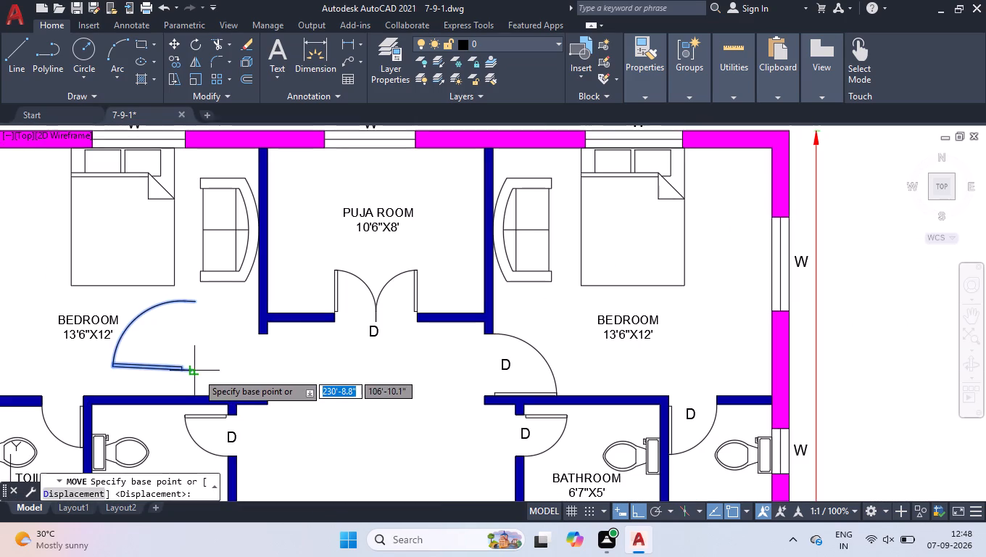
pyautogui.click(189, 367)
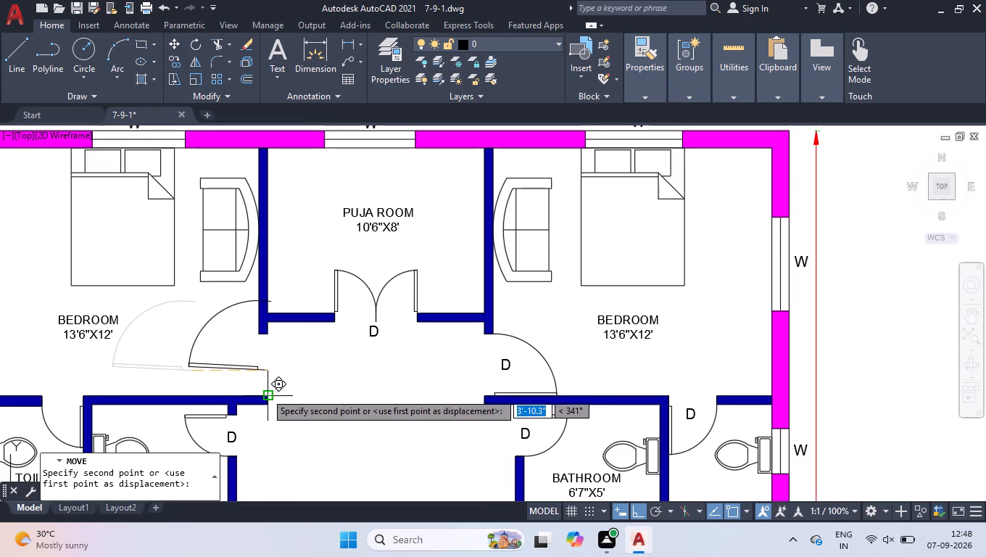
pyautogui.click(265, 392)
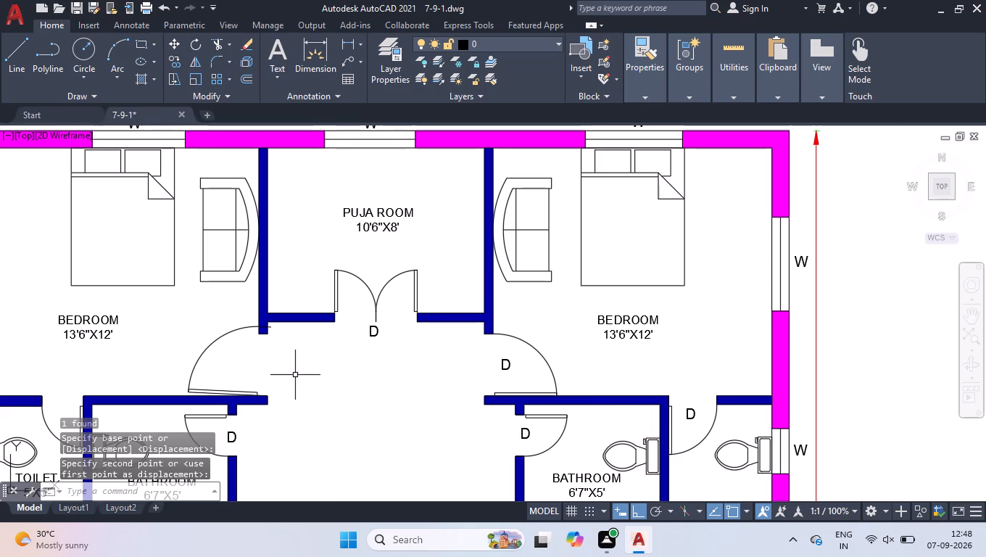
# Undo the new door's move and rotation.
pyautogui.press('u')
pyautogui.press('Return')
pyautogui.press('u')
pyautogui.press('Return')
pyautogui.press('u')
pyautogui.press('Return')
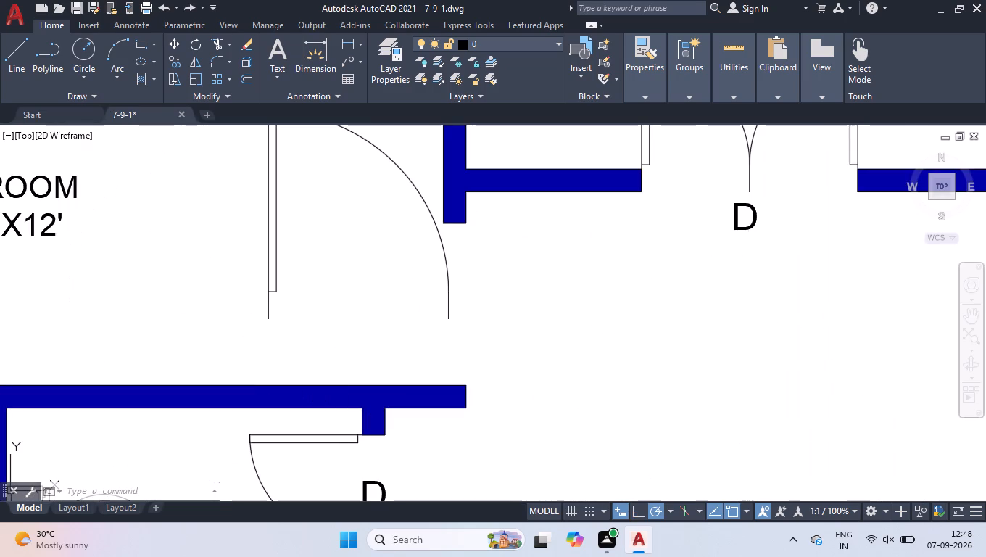
# Rotate the new door a quarter turn counterclockwise about its lower hinge-side endpoint with Ortho on.
pyautogui.click(465, 281)
pyautogui.click(444, 298)
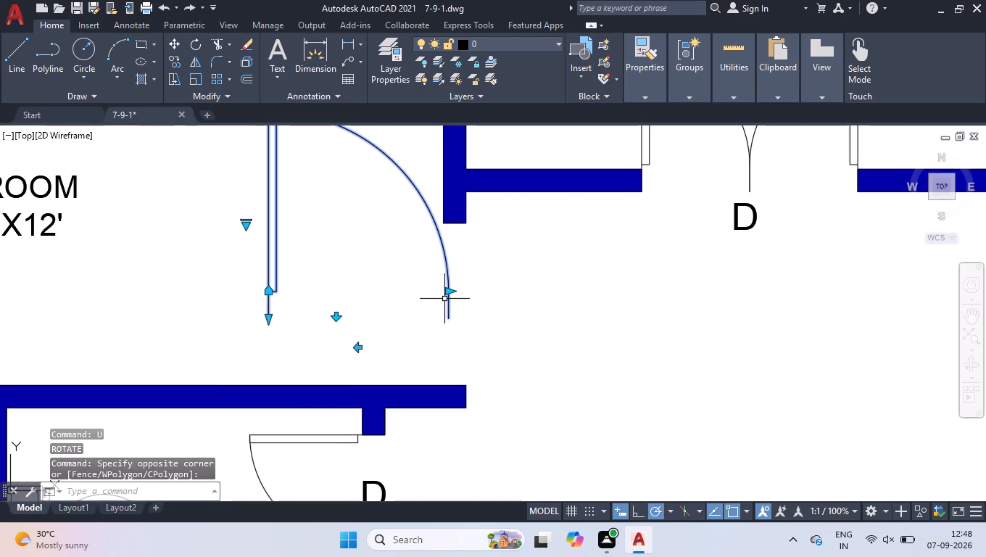
pyautogui.write('RO')
pyautogui.press('Return')
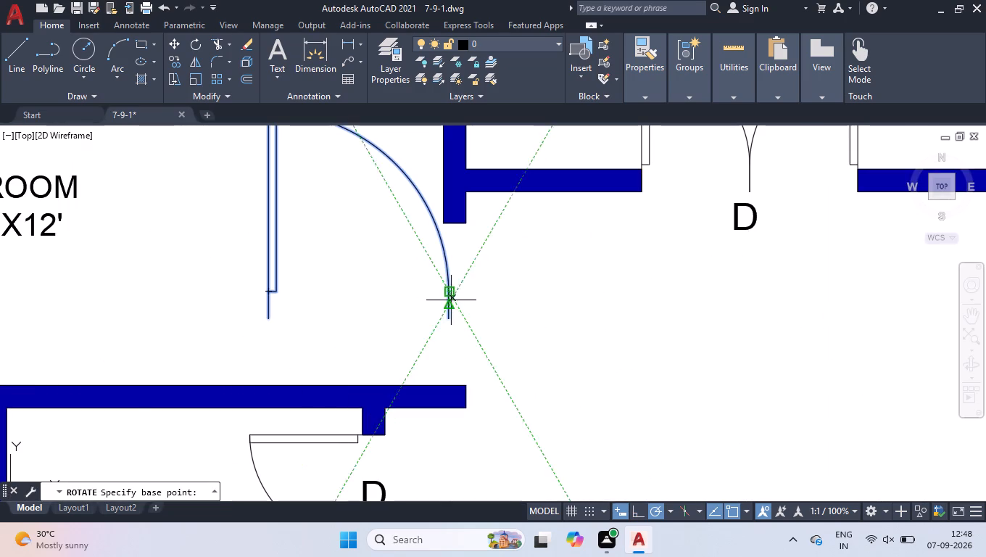
pyautogui.click(634, 514)
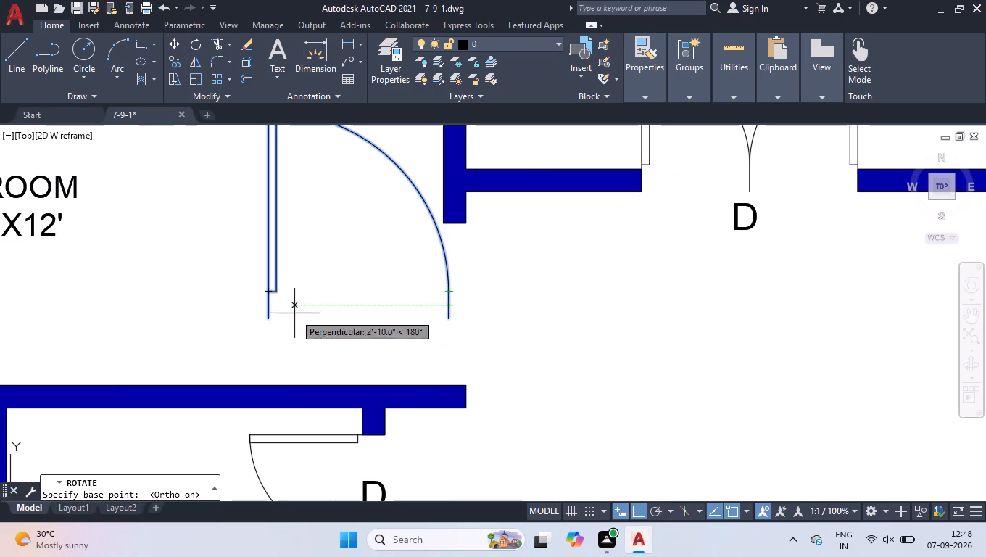
pyautogui.click(268, 323)
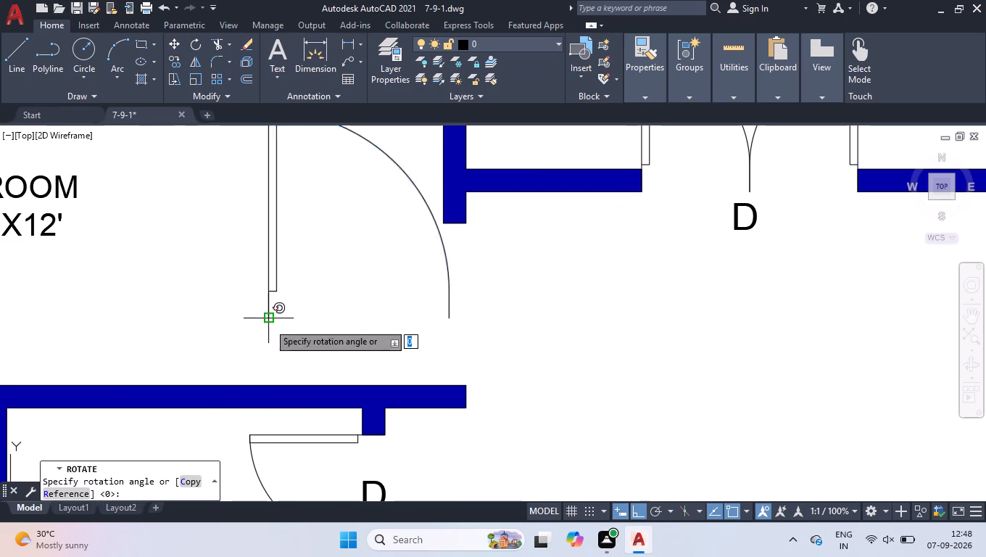
pyautogui.click(301, 157)
# Move the door by its hinge-side endpoint to the upper end corner of the wall between the bedroom and bathroom.
pyautogui.moveTo(253, 240); pyautogui.dragTo(244, 258)
pyautogui.click(210, 308)
pyautogui.click(210, 308)
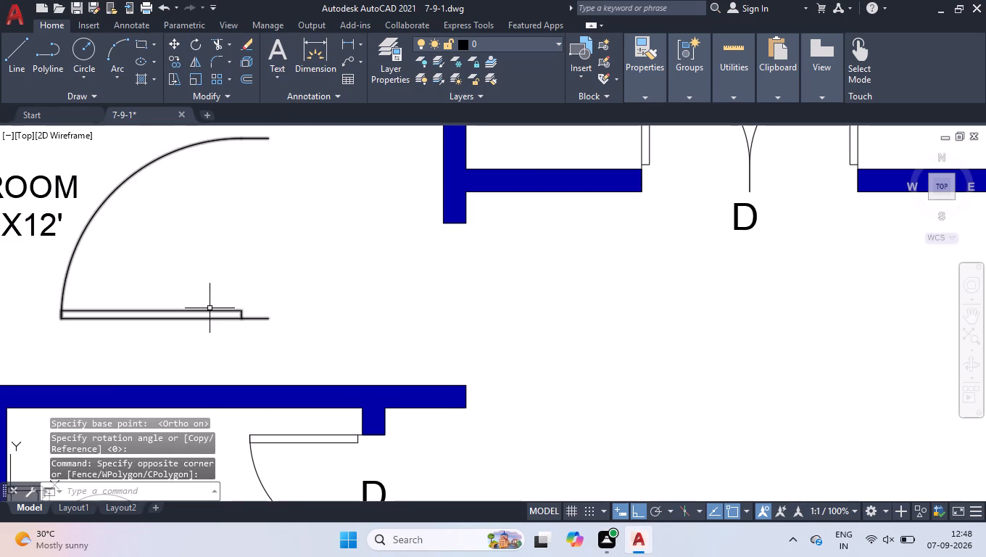
pyautogui.click(203, 313)
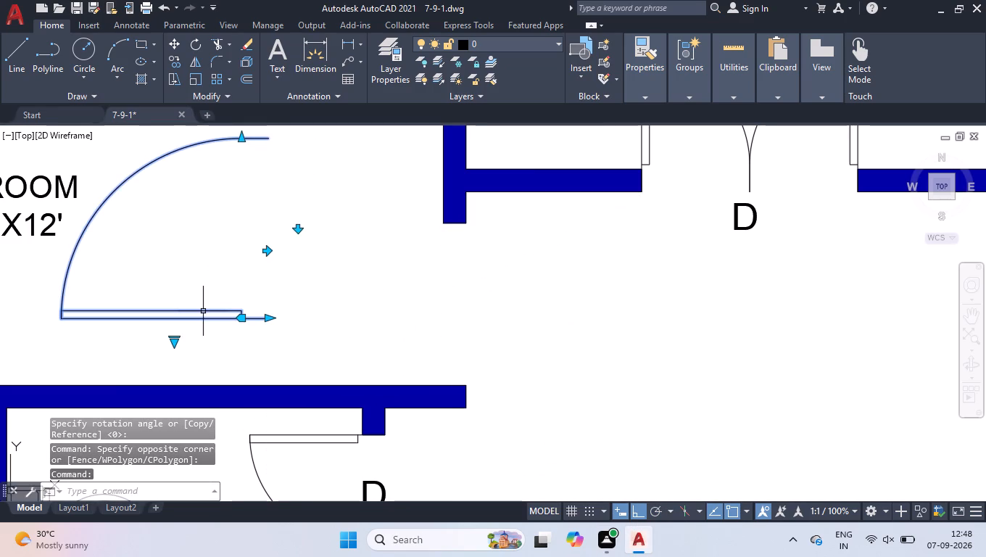
pyautogui.write('MOV')
pyautogui.press('Return')
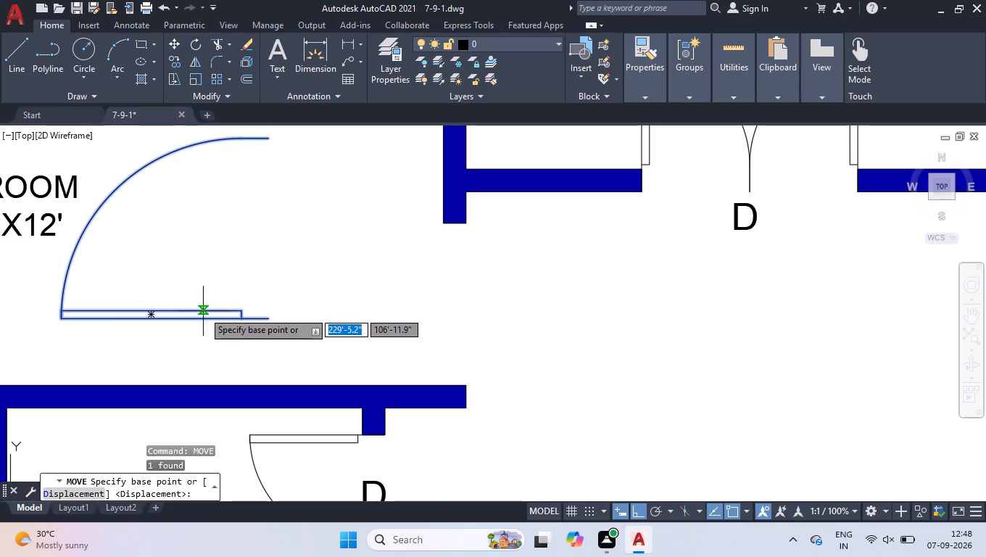
pyautogui.click(271, 317)
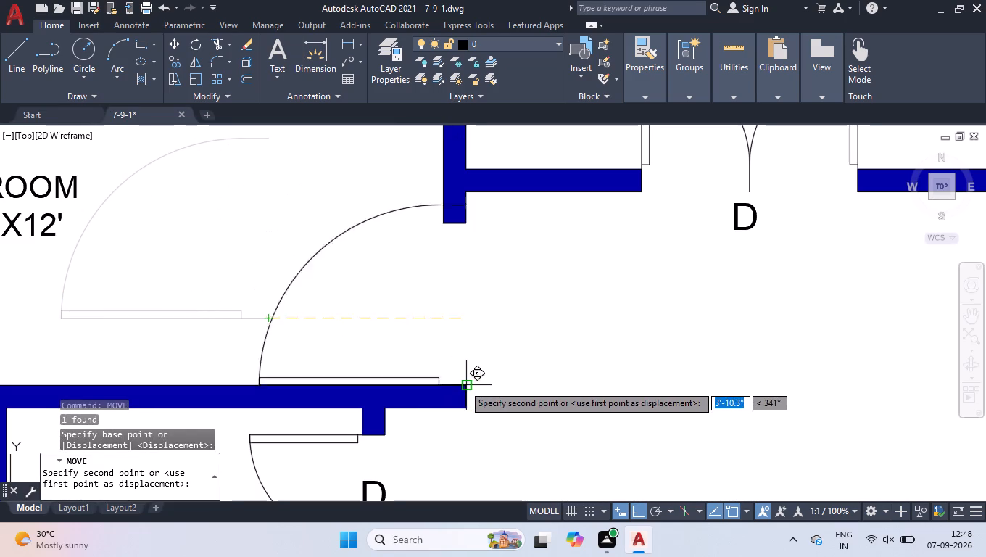
pyautogui.click(465, 386)
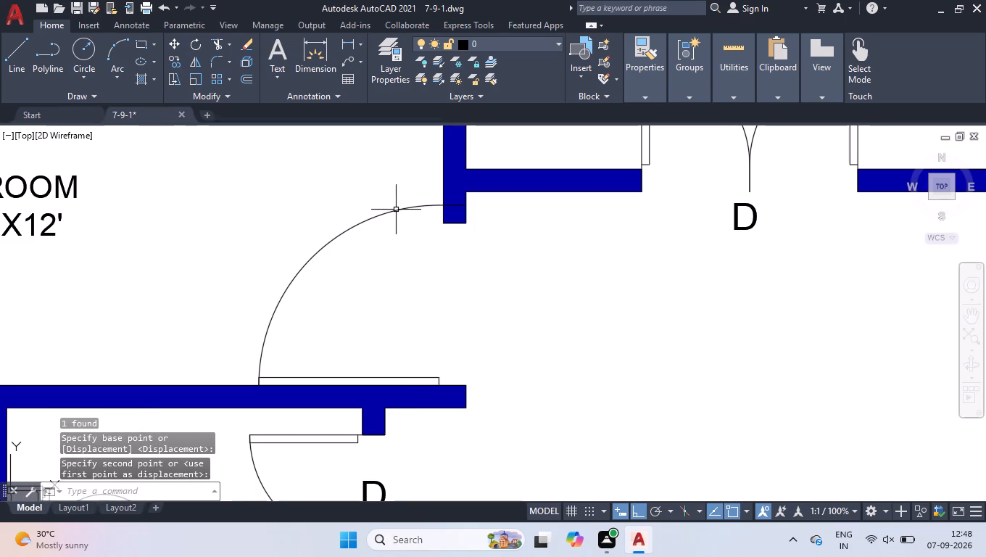
# Shorten the door's width so its swing ends at the wall end across the bedroom opening, and deselect it.
pyautogui.click(396, 209)
pyautogui.click(439, 203)
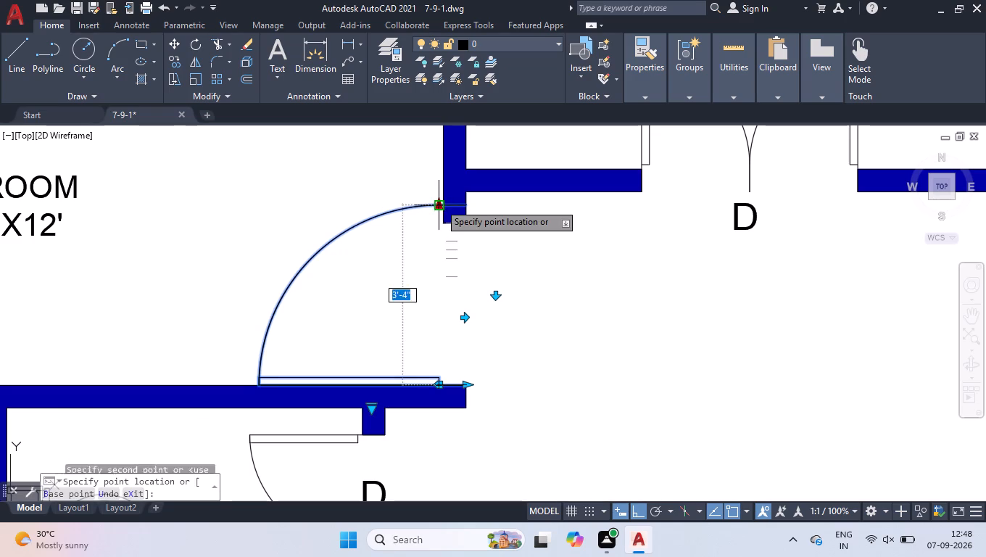
pyautogui.click(436, 218)
pyautogui.rightClick(383, 204)
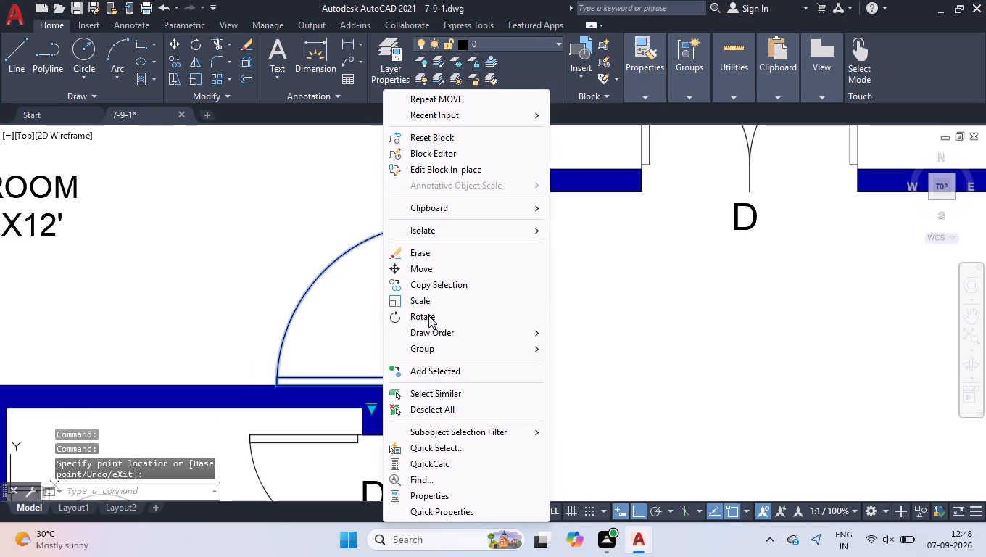
pyautogui.click(449, 413)
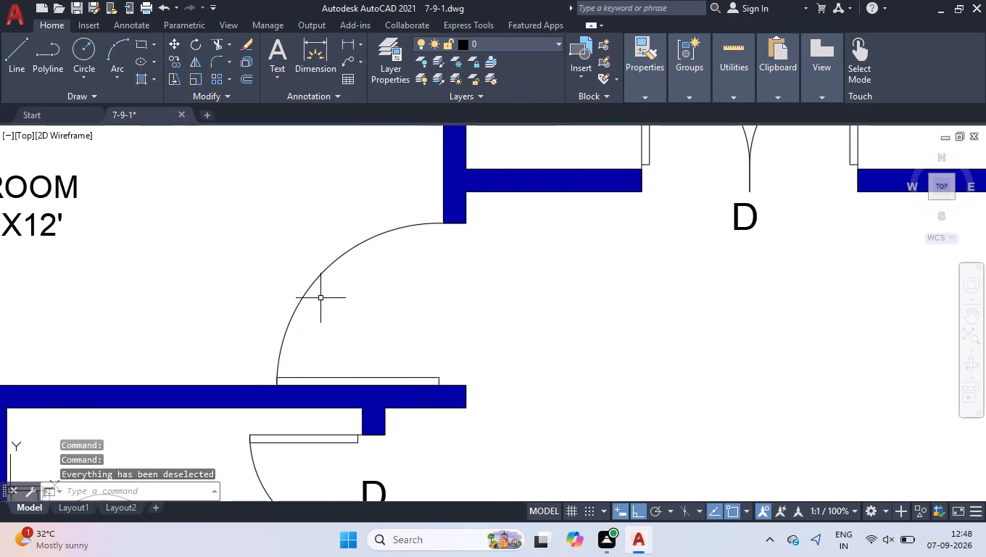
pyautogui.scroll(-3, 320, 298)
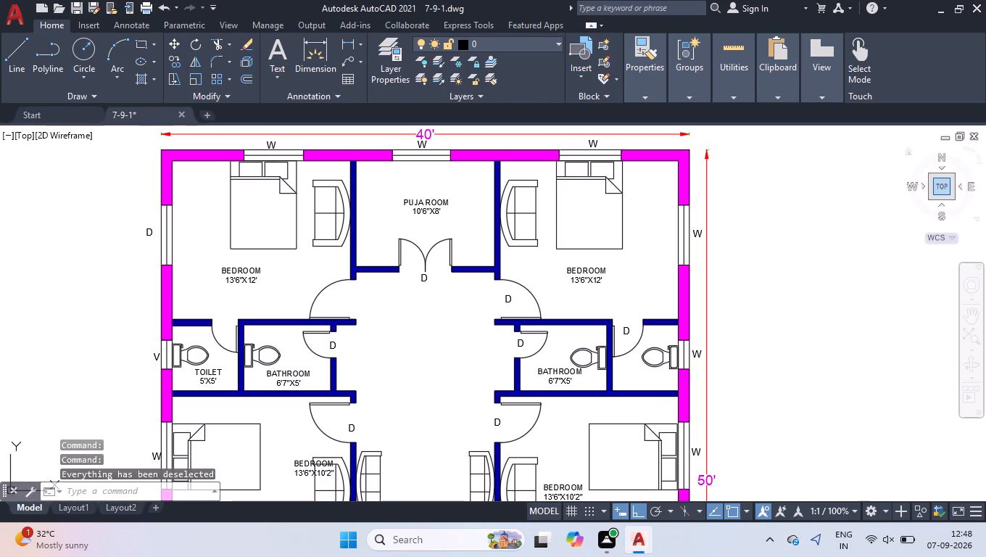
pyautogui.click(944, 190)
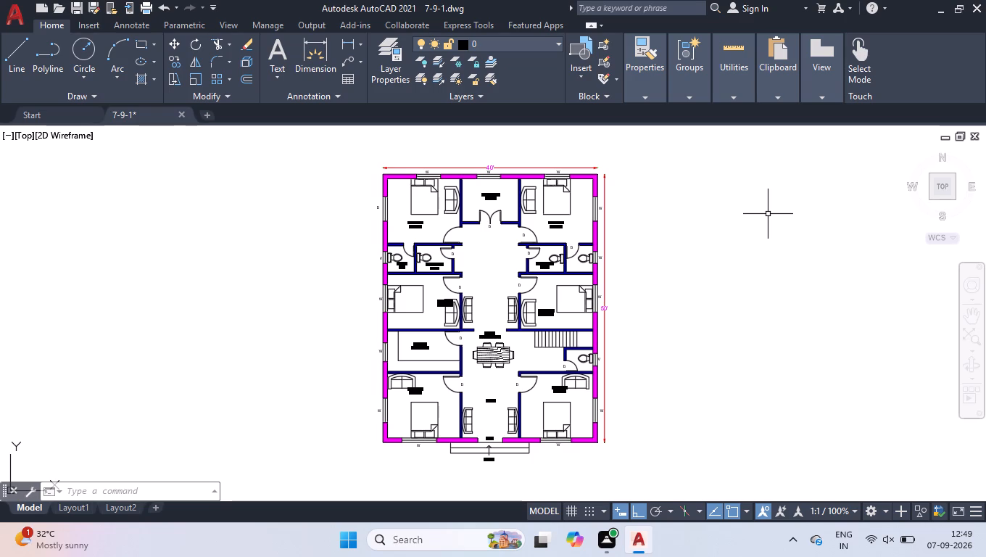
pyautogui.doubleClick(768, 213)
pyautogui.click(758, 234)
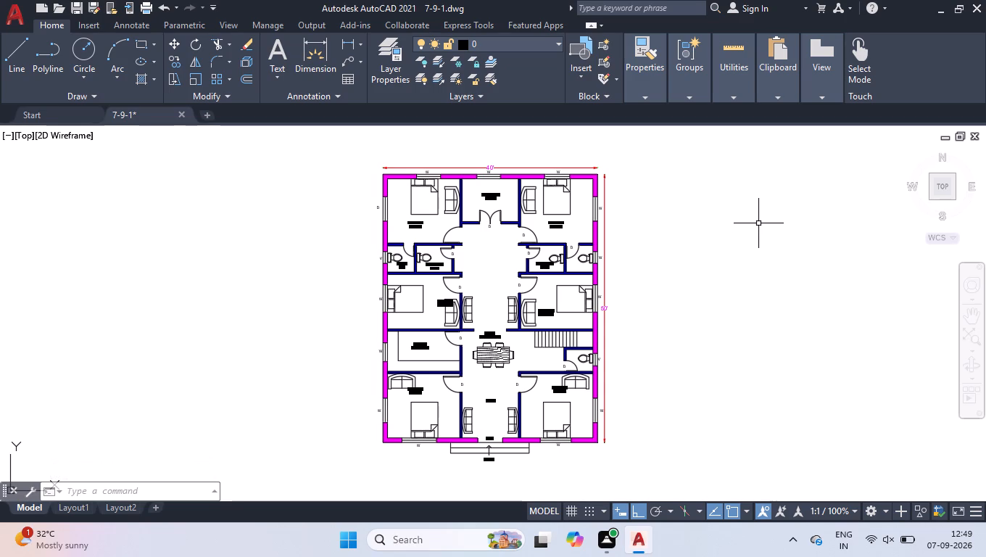
# Add the multiline text DWG with a 9" height in the open hall between the bathrooms and middle bedrooms.
pyautogui.click(938, 186)
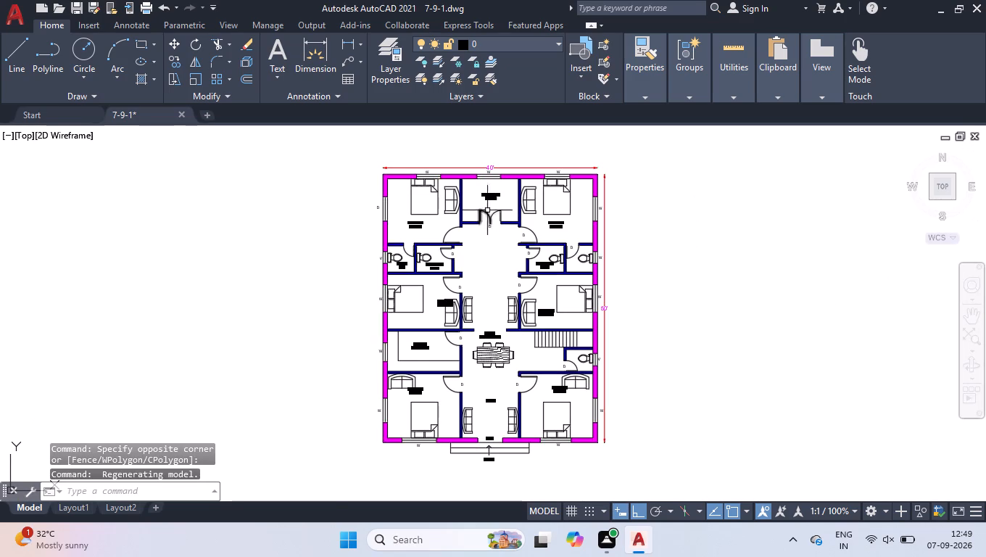
pyautogui.scroll(2, 481, 186)
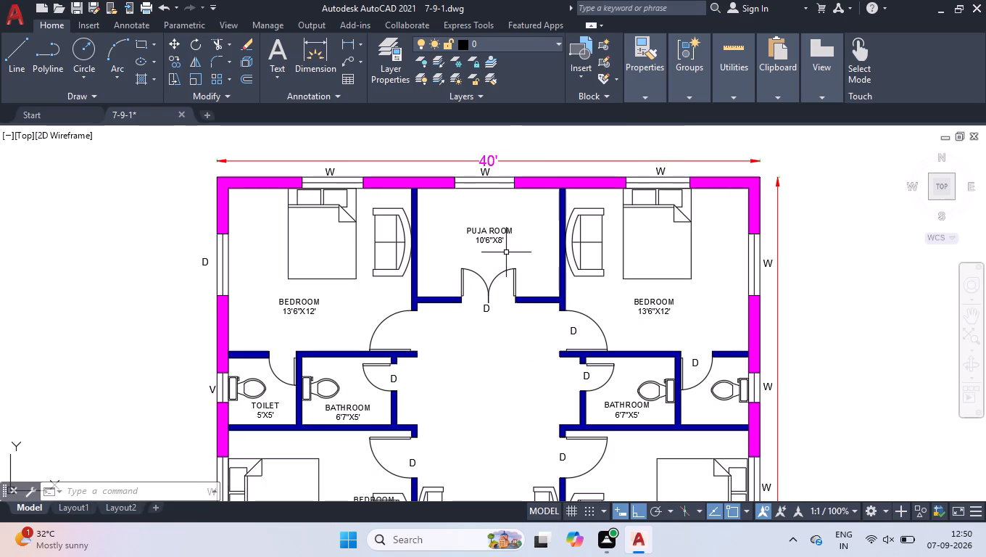
pyautogui.scroll(-1, 598, 141)
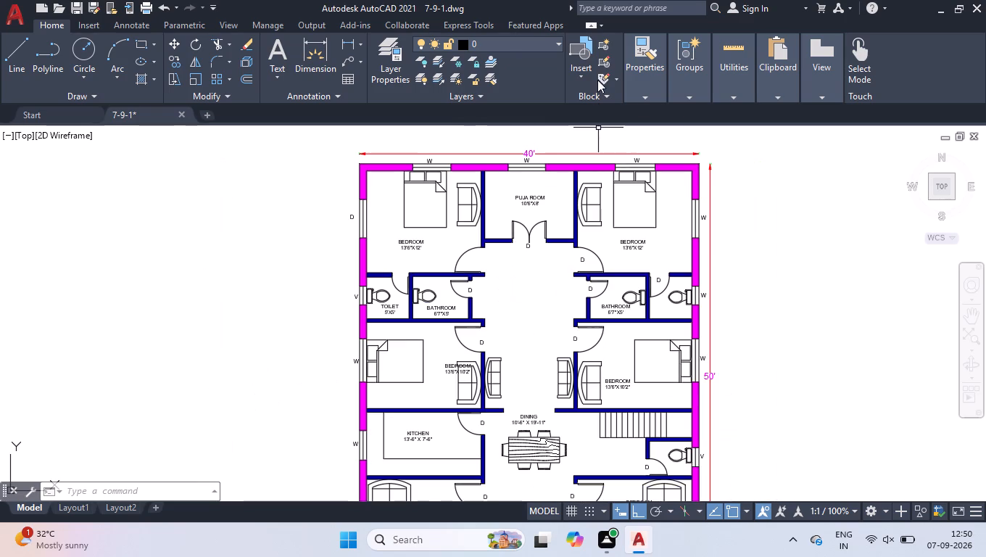
pyautogui.scroll(2, 523, 284)
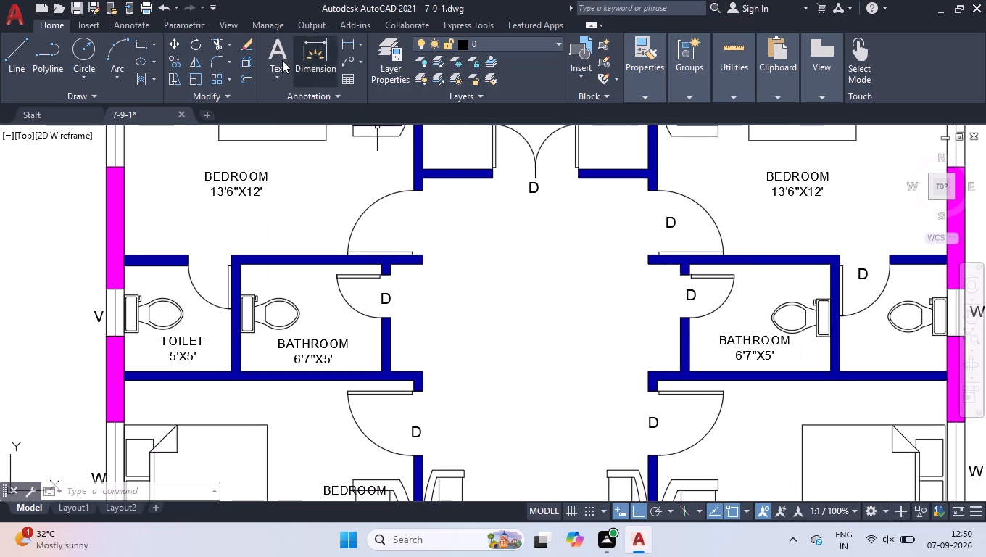
pyautogui.click(276, 51)
pyautogui.click(486, 396)
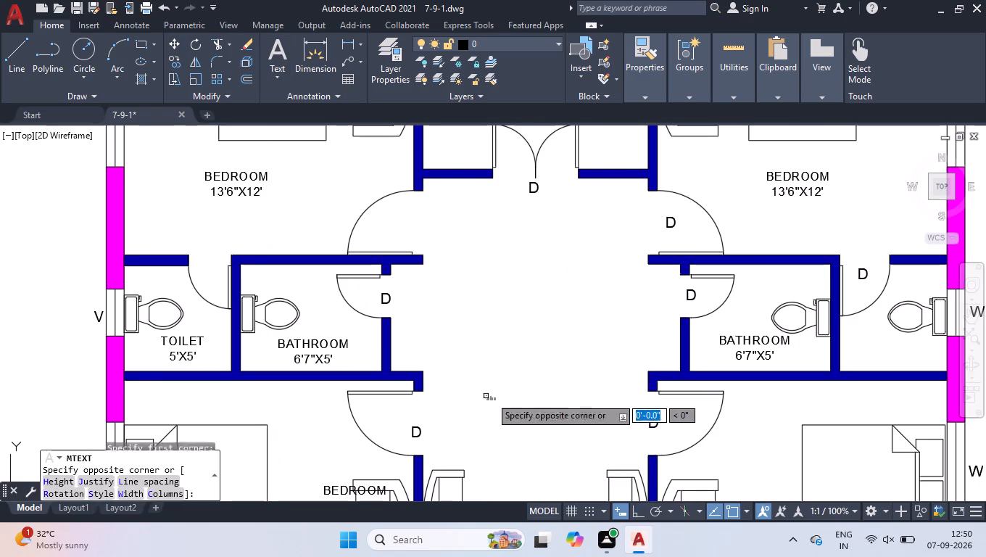
pyautogui.click(580, 445)
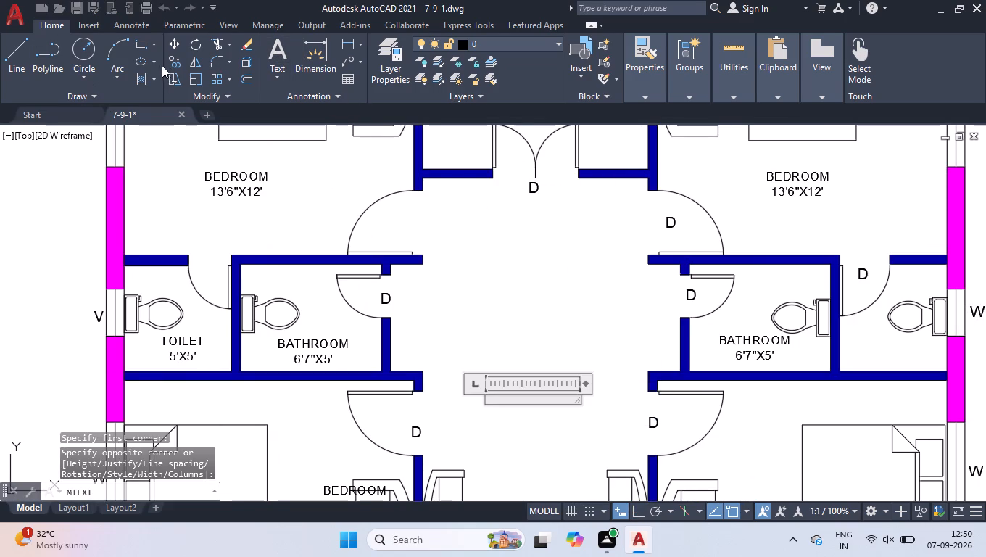
pyautogui.moveTo(136, 63); pyautogui.dragTo(0, 65)
pyautogui.press('9')
pyautogui.press('Return')
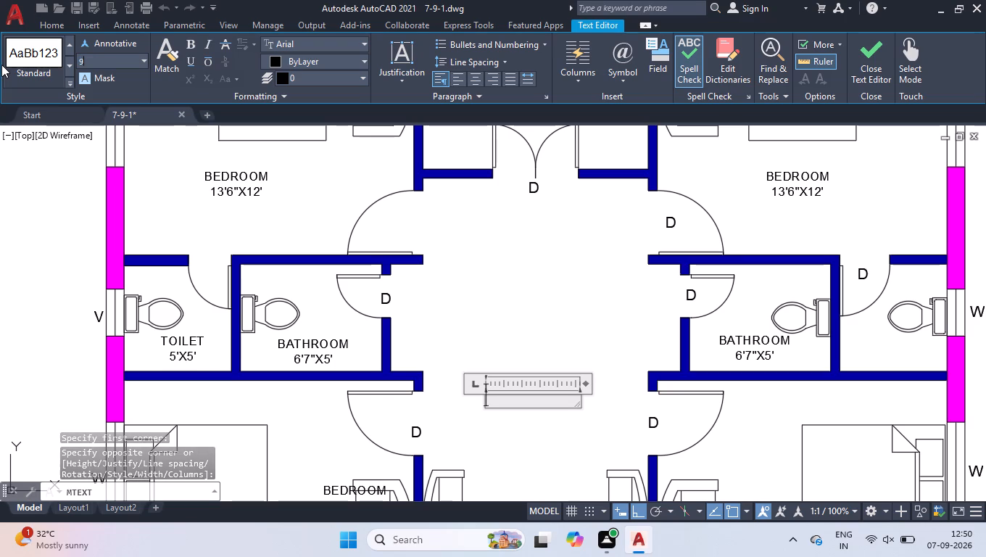
pyautogui.write('DWG')
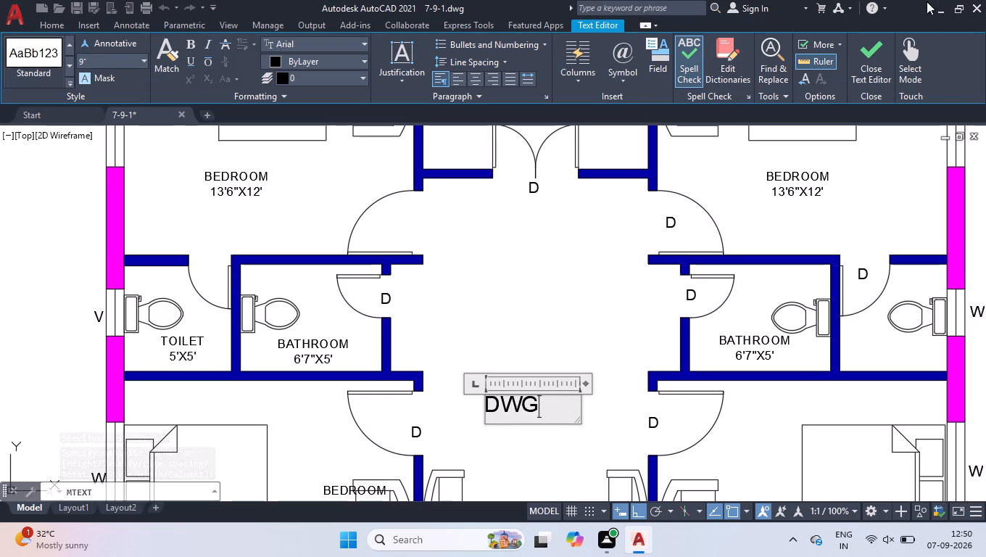
pyautogui.click(633, 276)
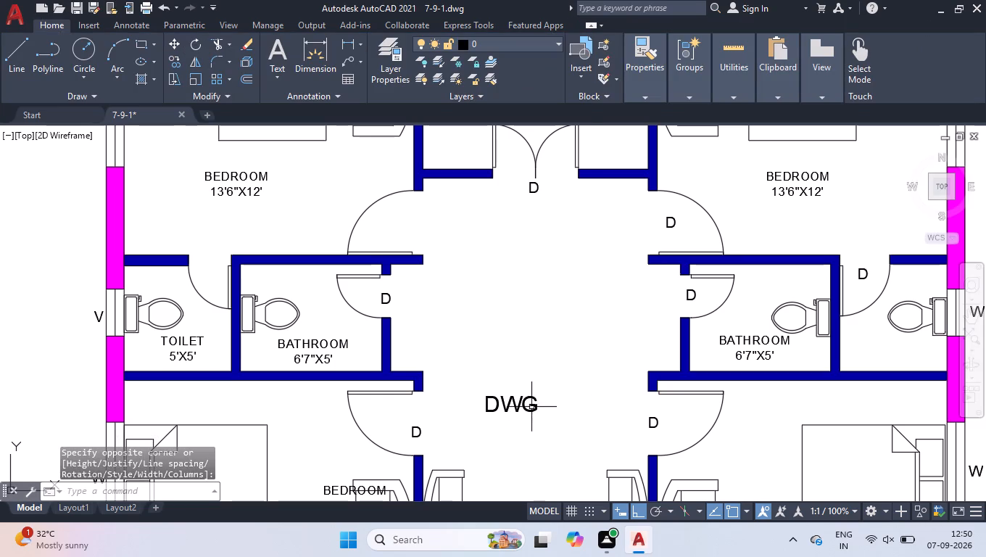
# Move the DWG text slightly across toward the middle of the hall by its upper-corner grip.
pyautogui.click(530, 406)
pyautogui.scroll(2, 529, 401)
pyautogui.click(416, 387)
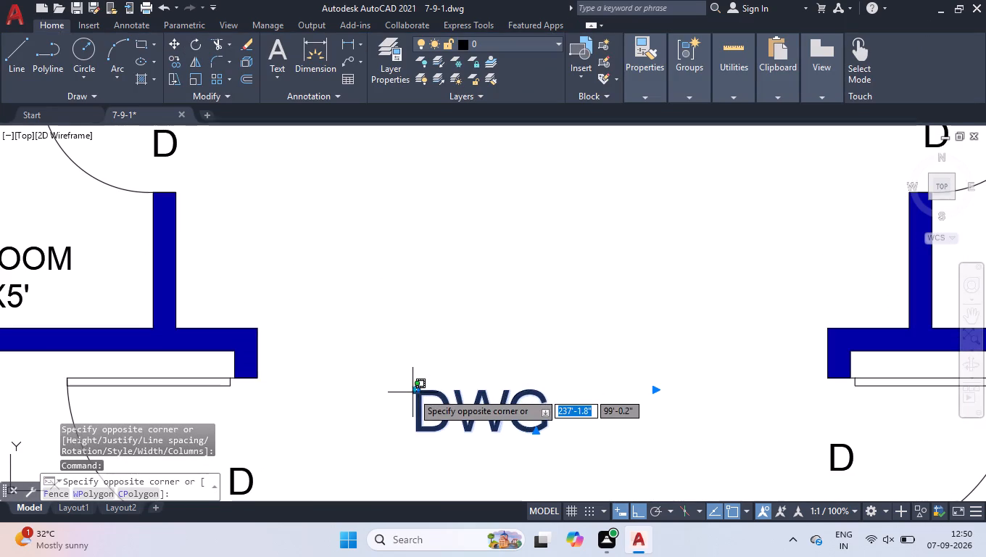
pyautogui.click(415, 378)
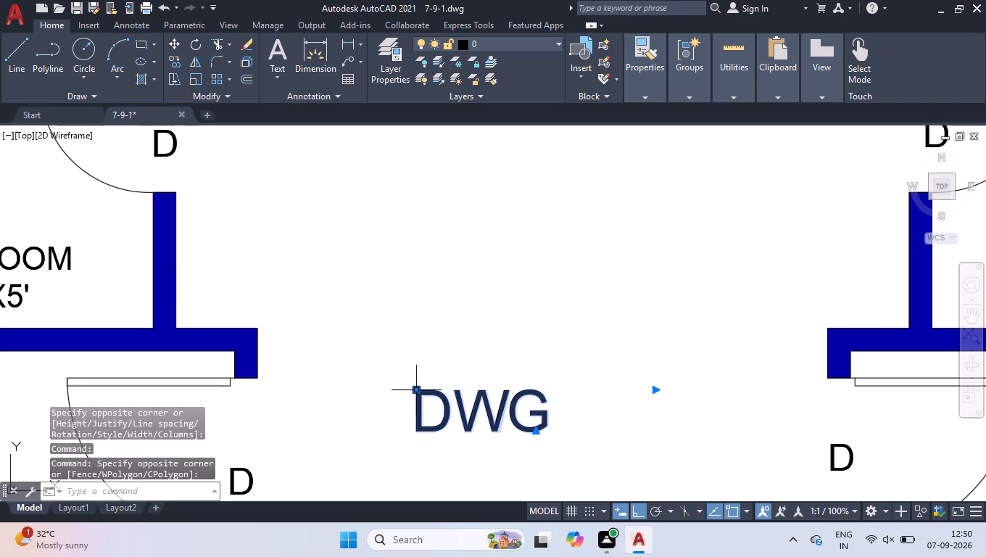
pyautogui.click(415, 389)
pyautogui.click(450, 395)
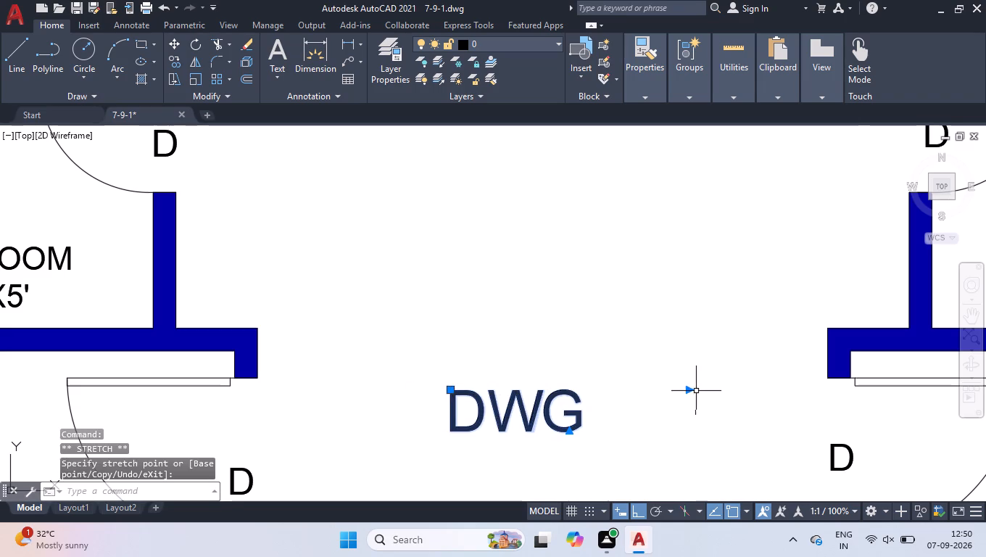
# Narrow the DWG text's frame so it ends just past the letter G, and deselect the text.
pyautogui.click(687, 388)
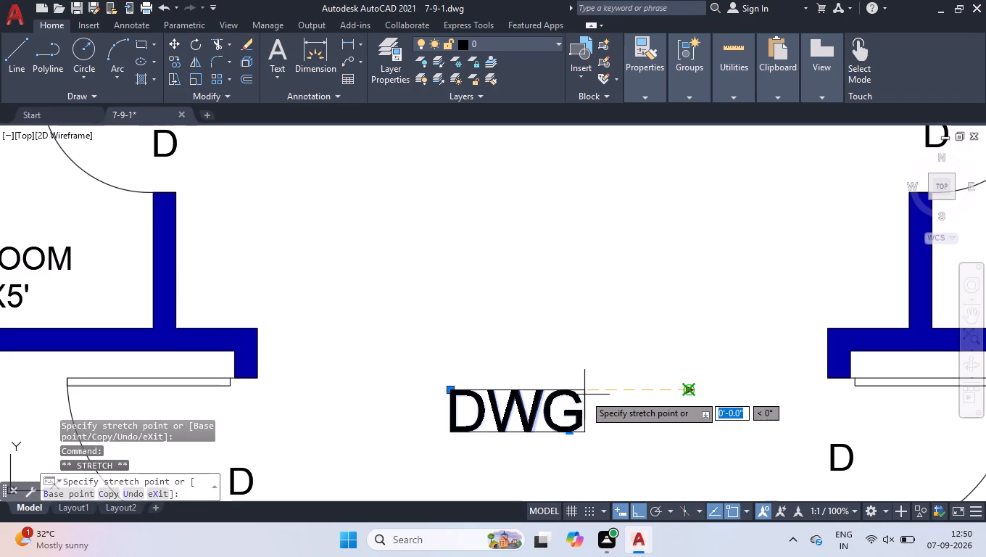
pyautogui.click(589, 390)
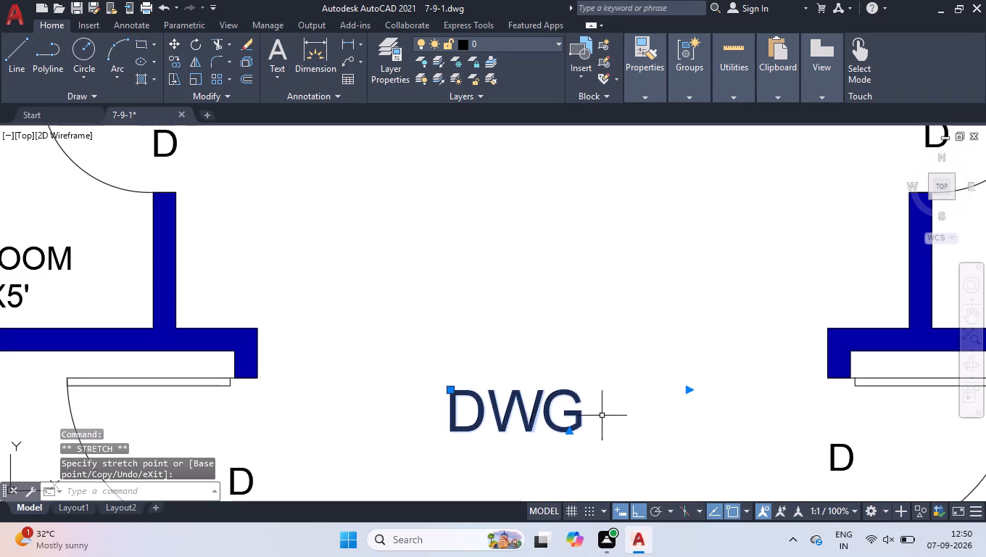
pyautogui.scroll(2, 601, 416)
pyautogui.click(816, 350)
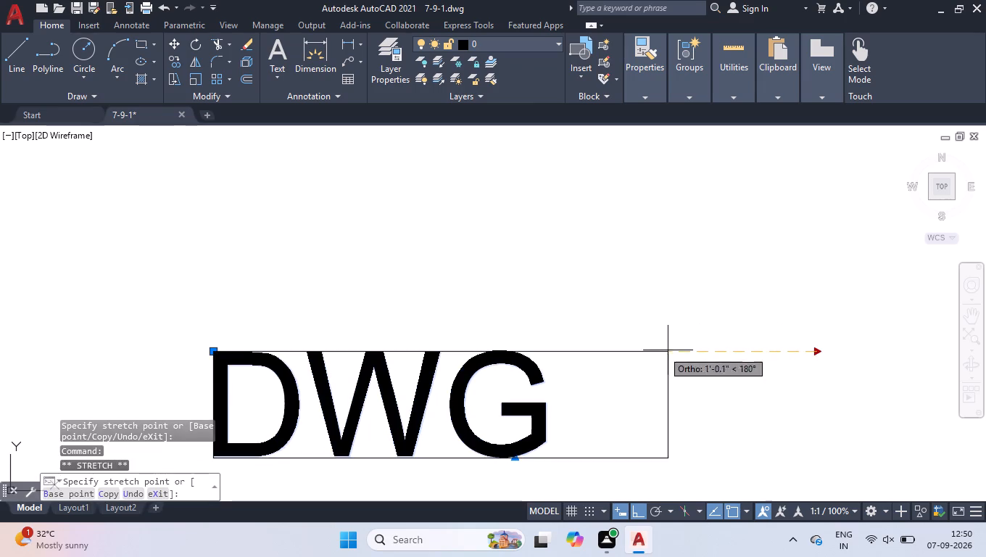
pyautogui.click(613, 349)
pyautogui.click(613, 349)
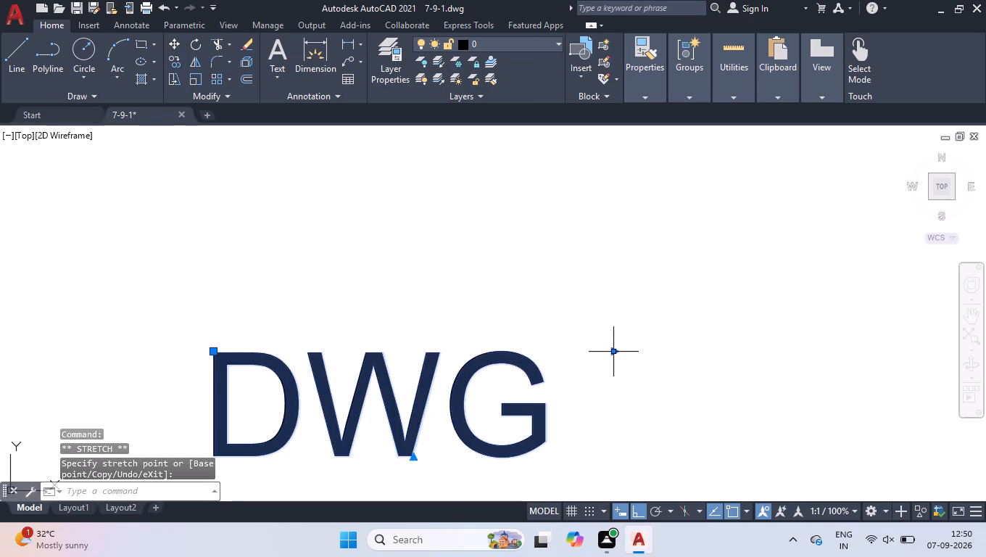
pyautogui.click(616, 348)
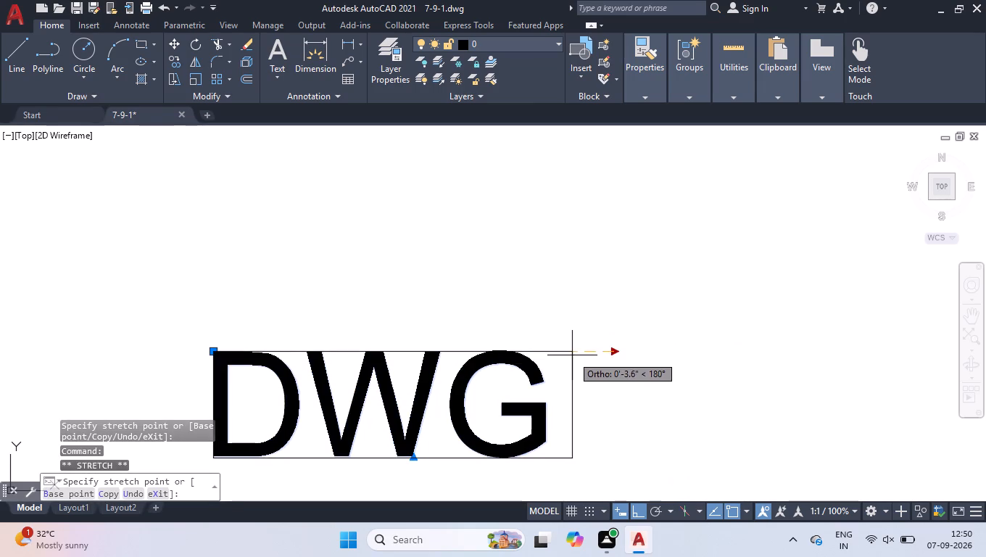
pyautogui.click(572, 355)
pyautogui.rightClick(571, 266)
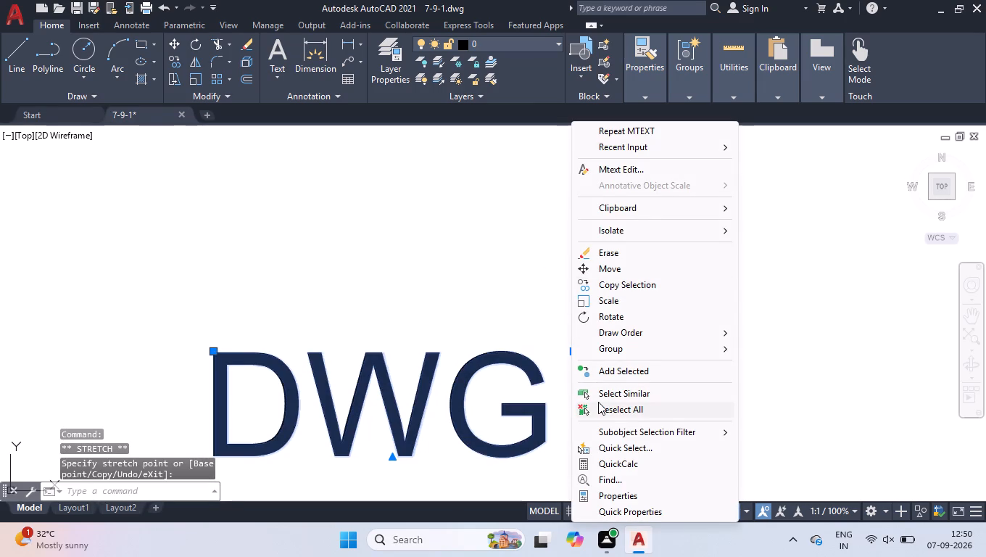
pyautogui.click(598, 403)
pyautogui.scroll(-7, 623, 372)
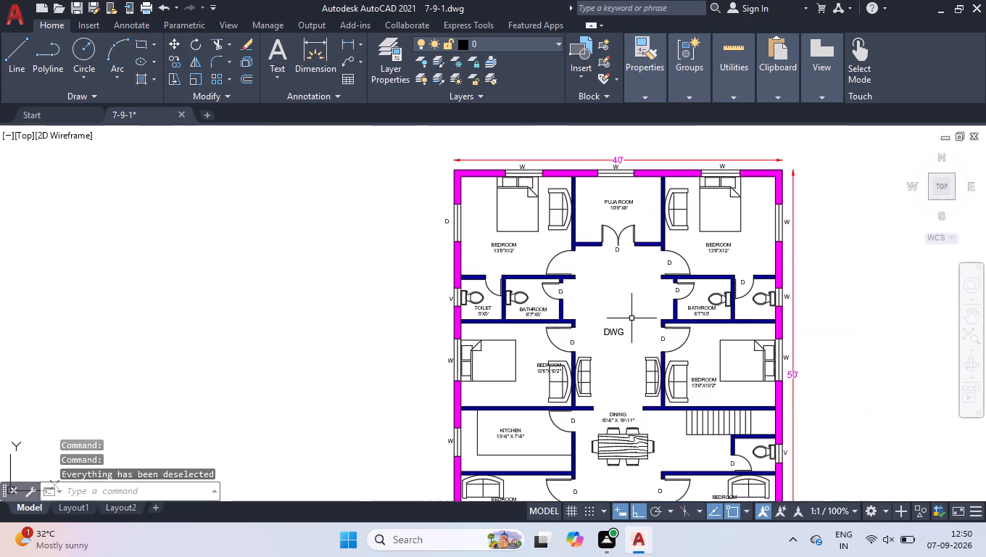